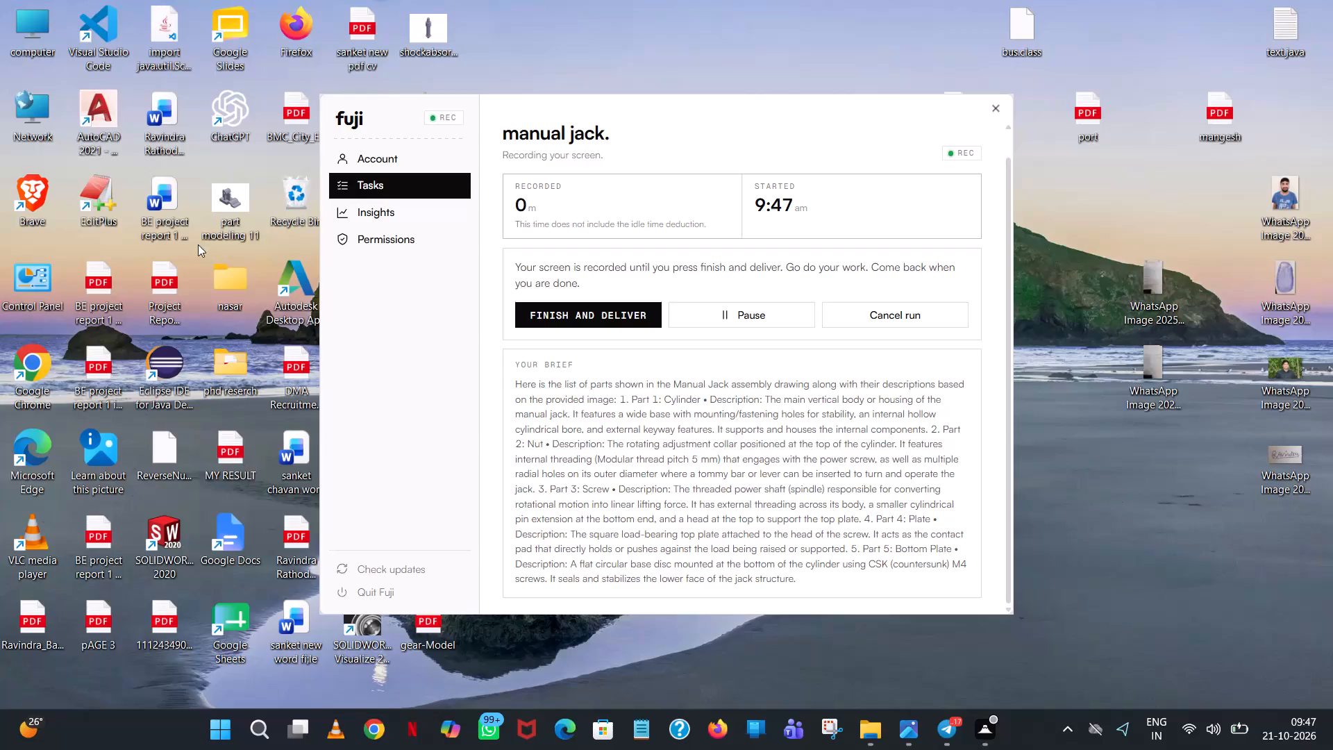
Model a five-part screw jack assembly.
Launch SOLIDWORKS 2020 and create a new part document.
double_click(157, 545)
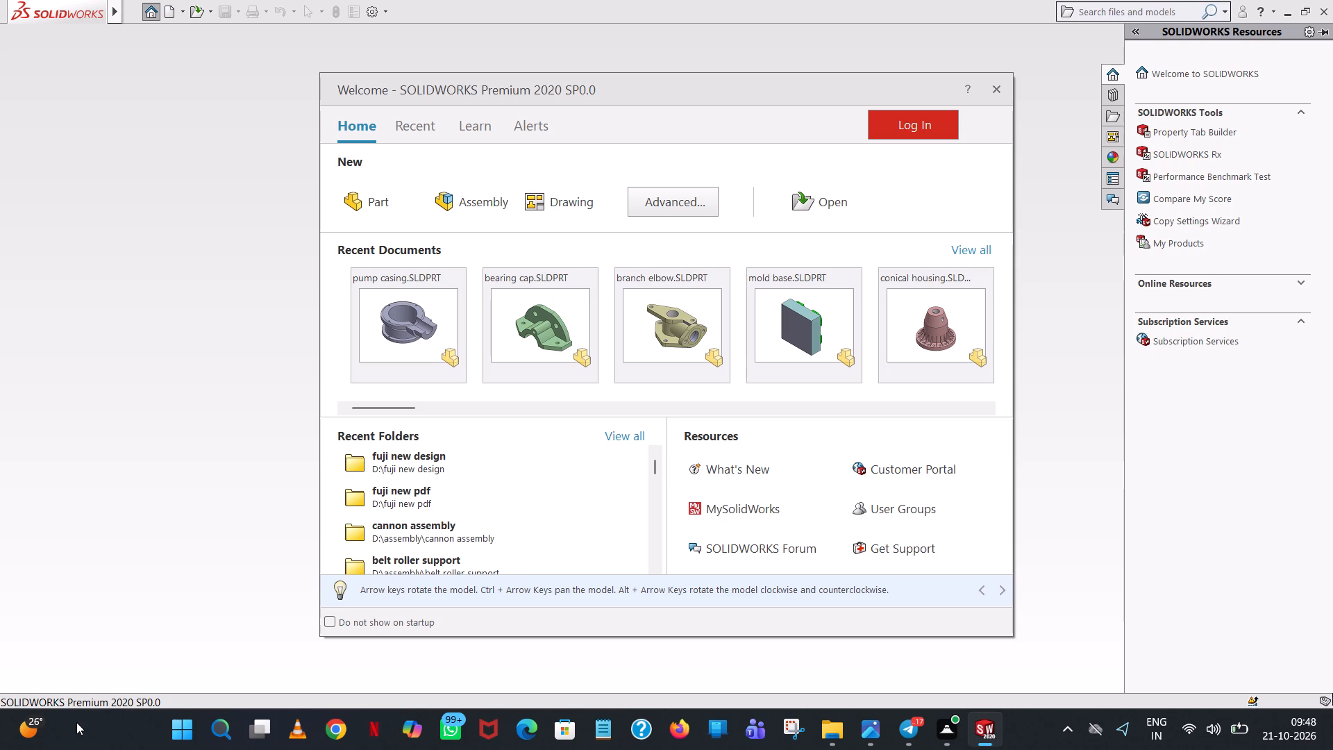
double_click(367, 215)
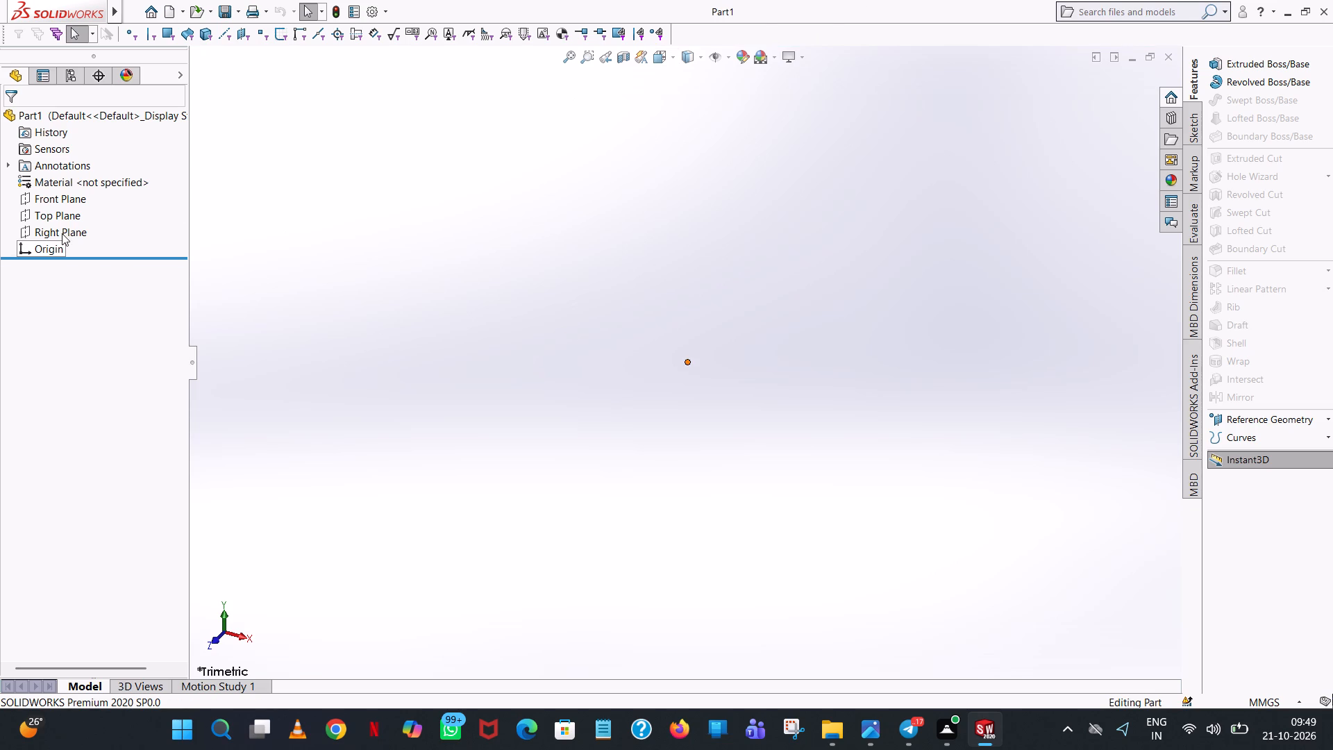
Start a sketch on the Top Plane and draw a circle centred on the origin with radius 110/2 (55 mm).
left_click(75, 213)
left_click(89, 192)
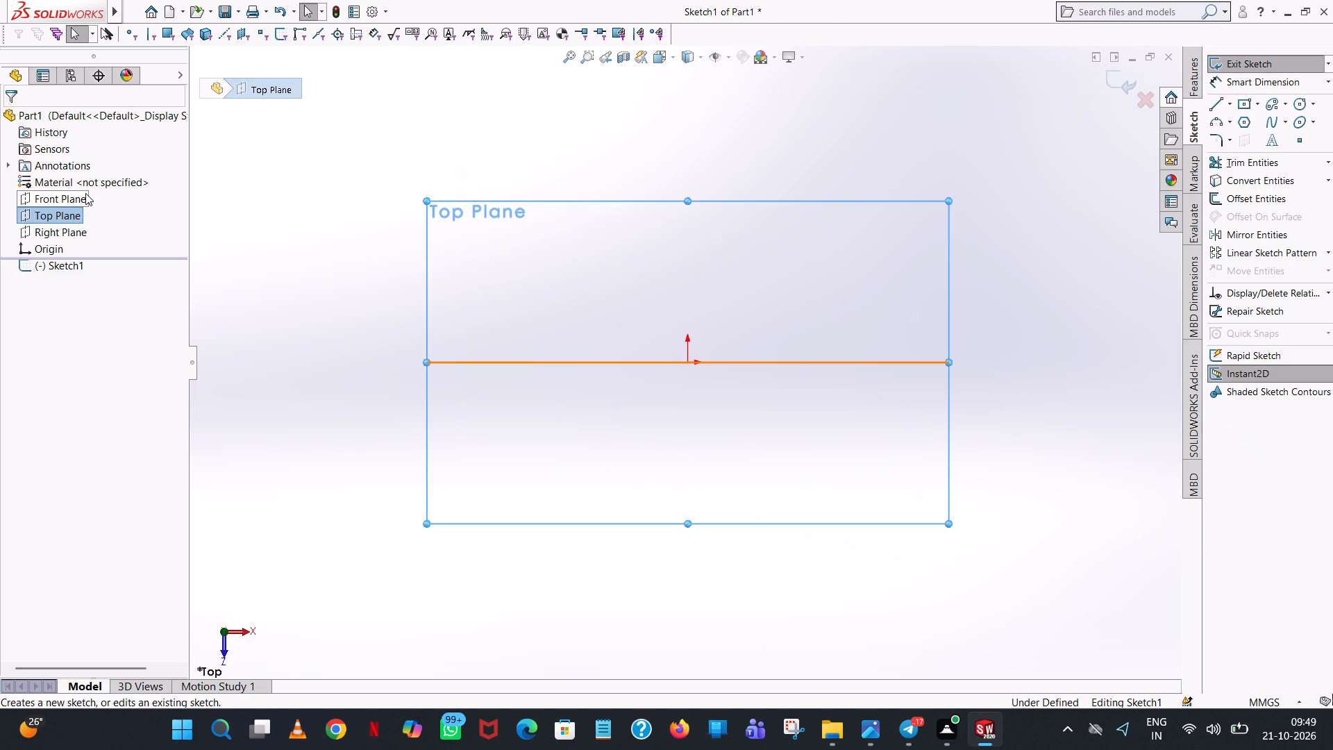
left_click(1296, 99)
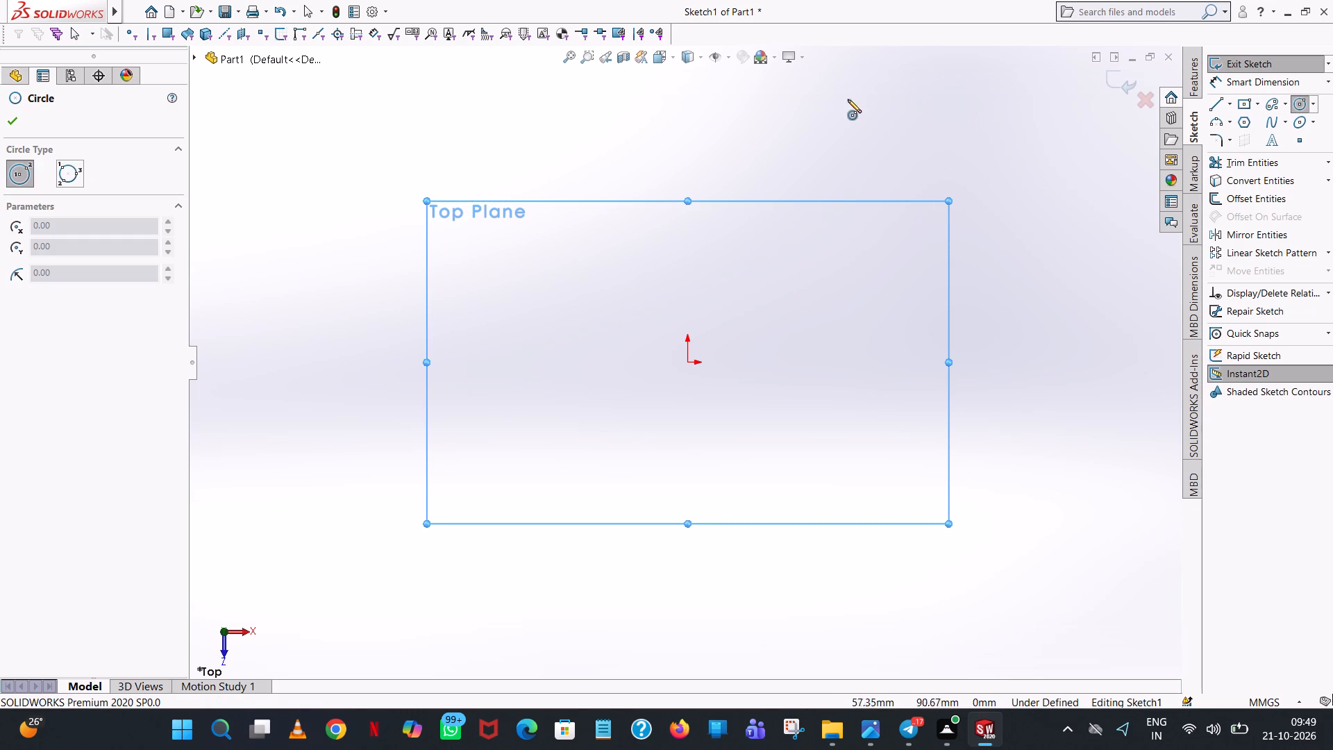
left_click(686, 364)
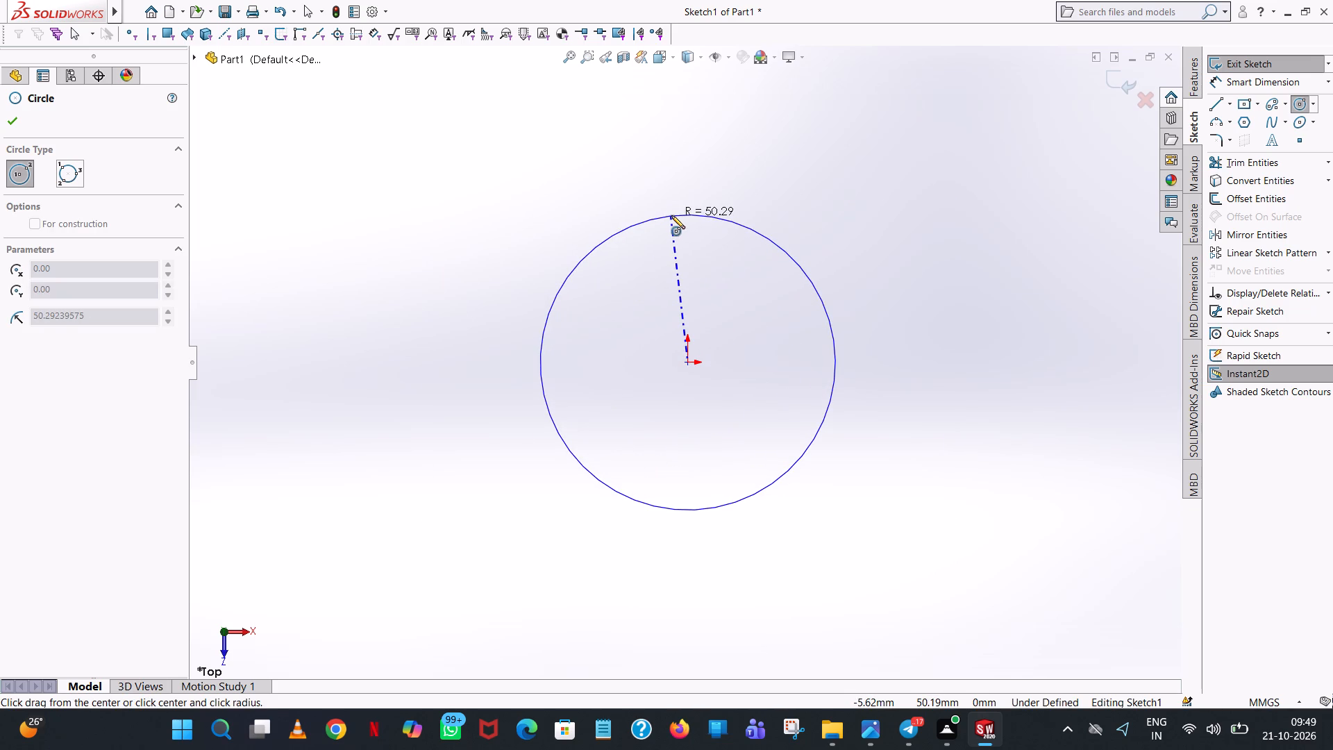
left_click(671, 215)
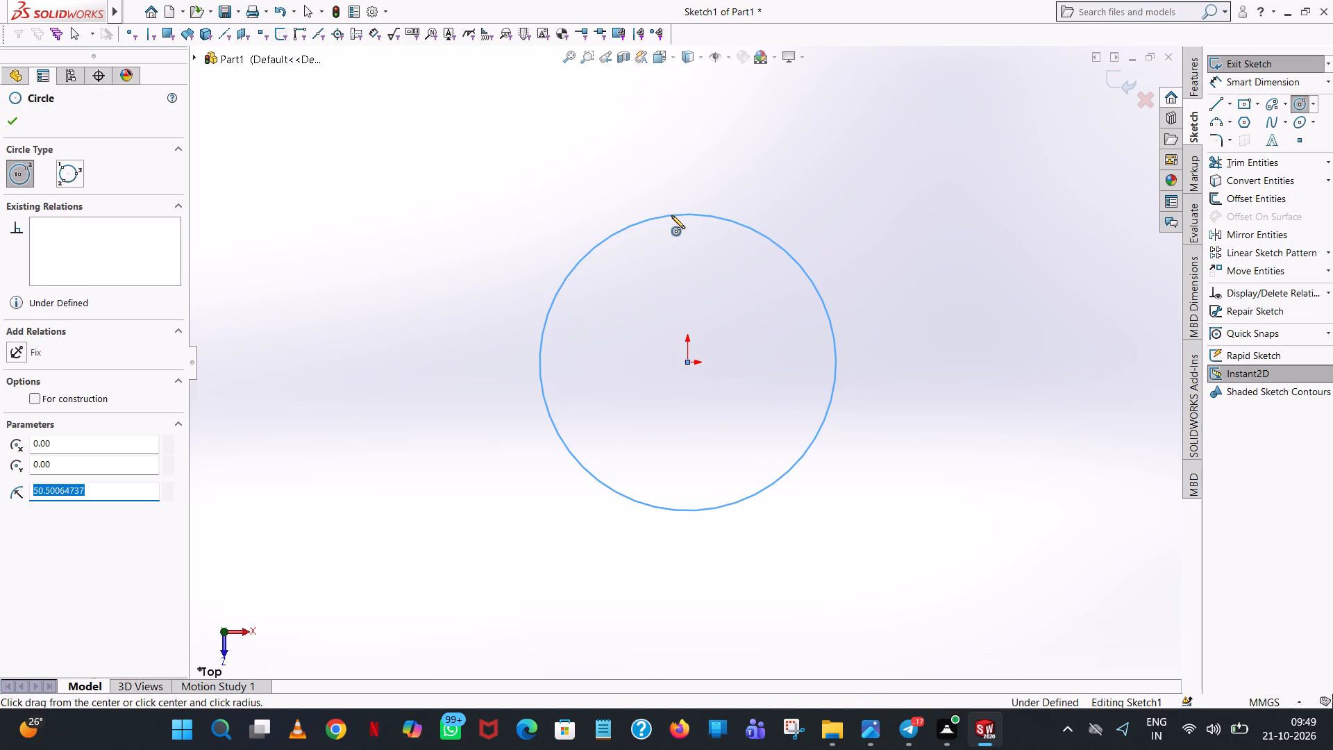
type("110")
type("/2")
key("Return")
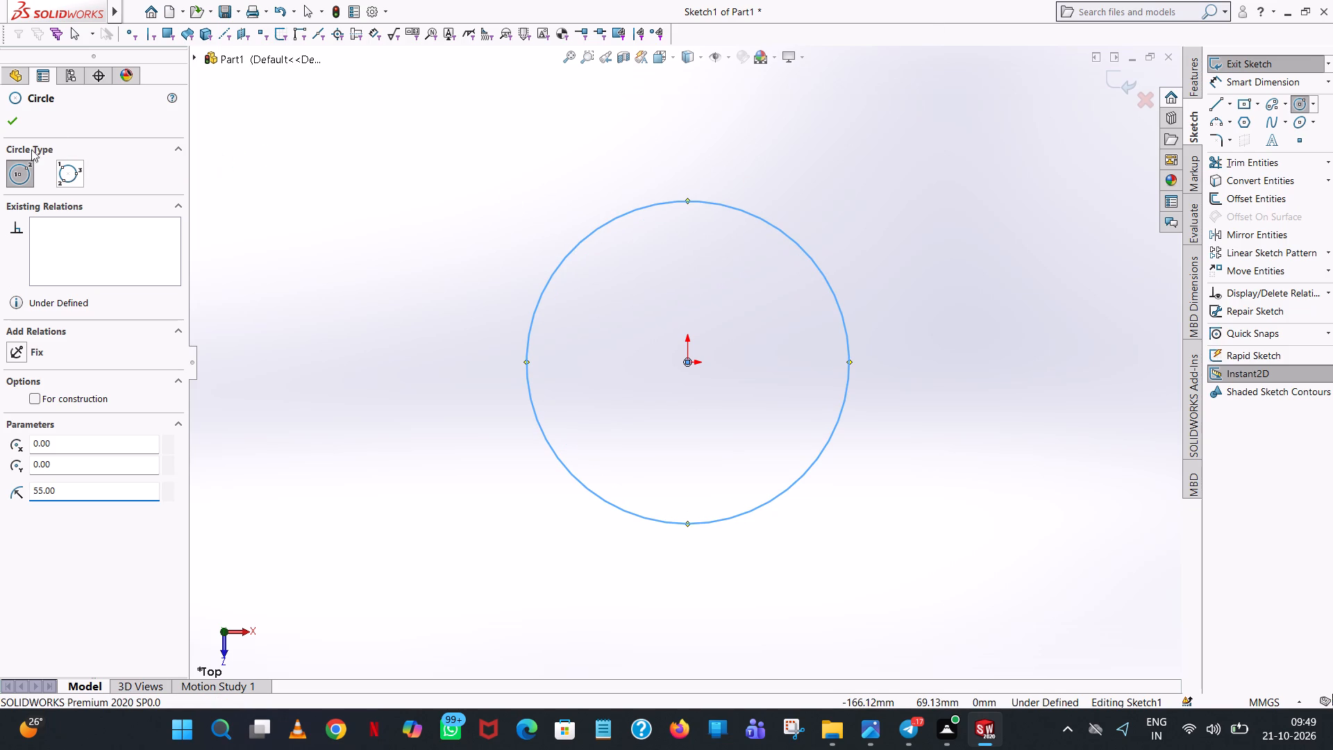
left_click(12, 123)
left_click(499, 90)
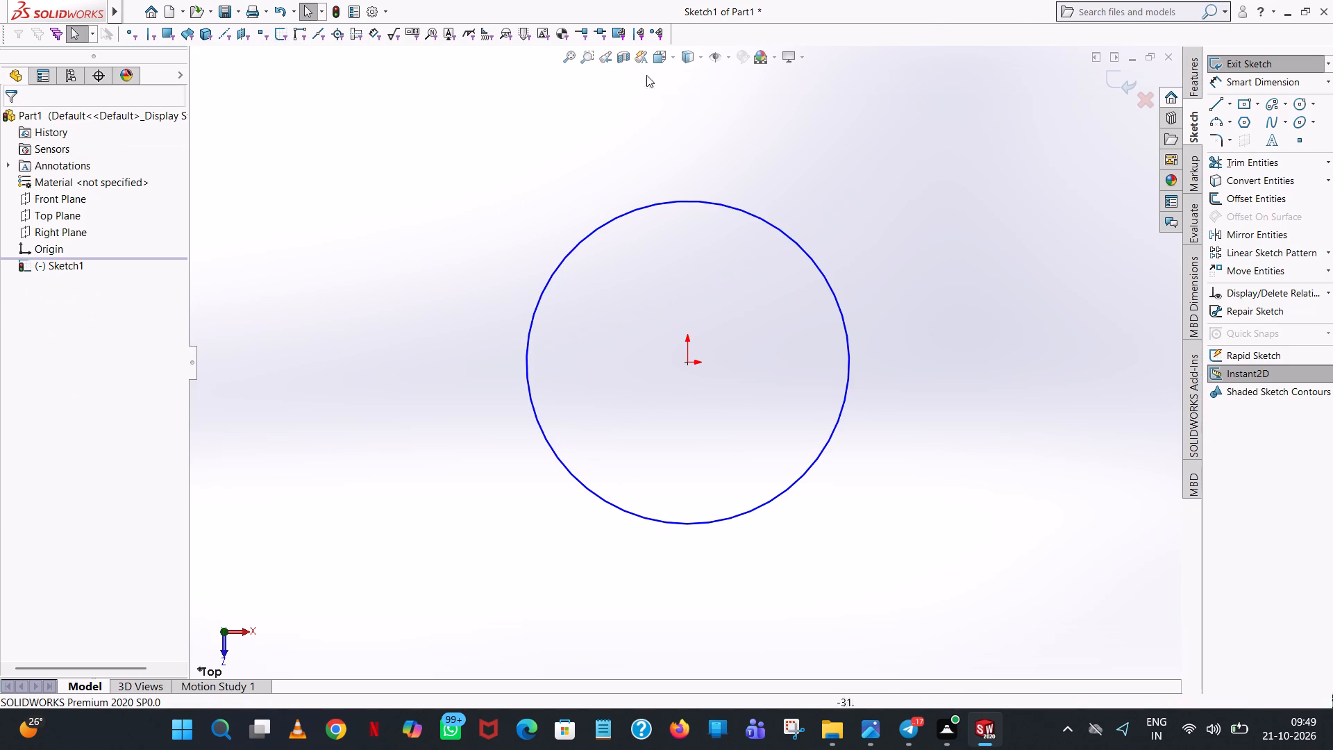
Add a 110 mm diameter dimension to the base circle with Smart Dimension.
left_click(1243, 75)
left_click(757, 217)
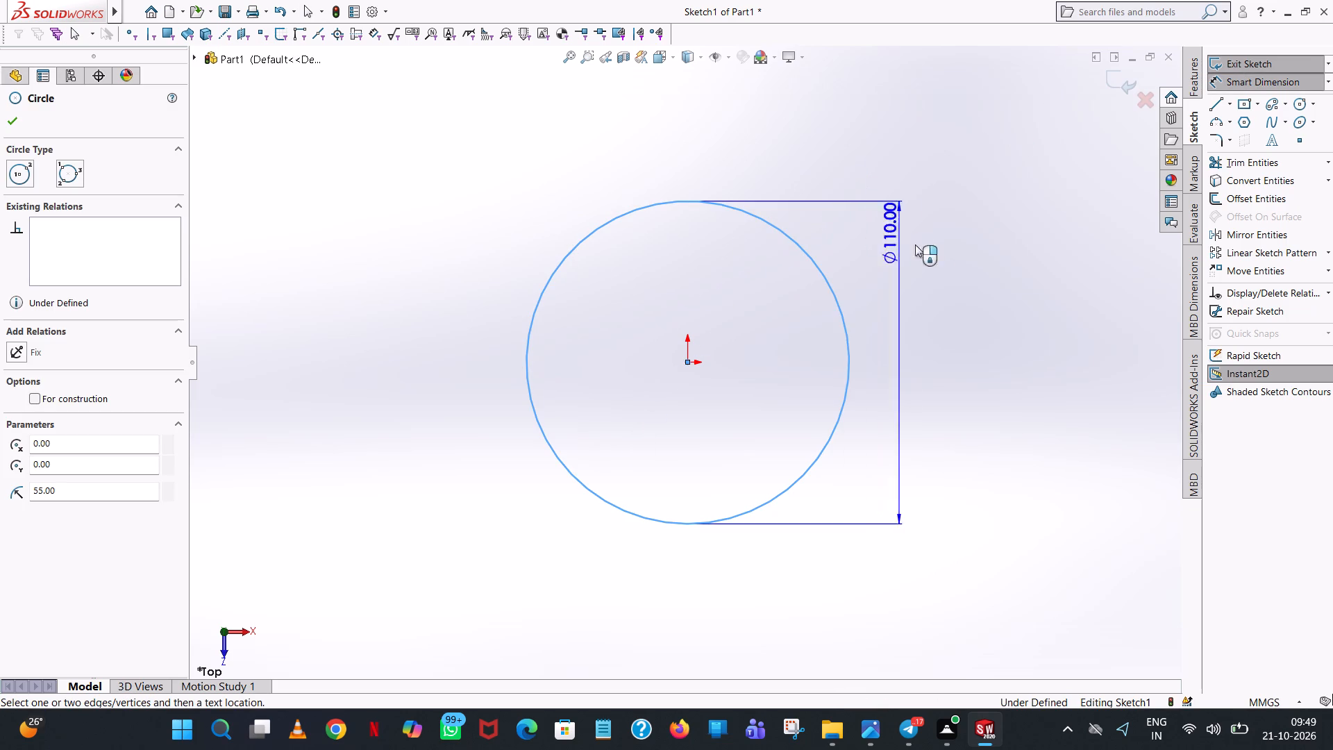
left_click(982, 270)
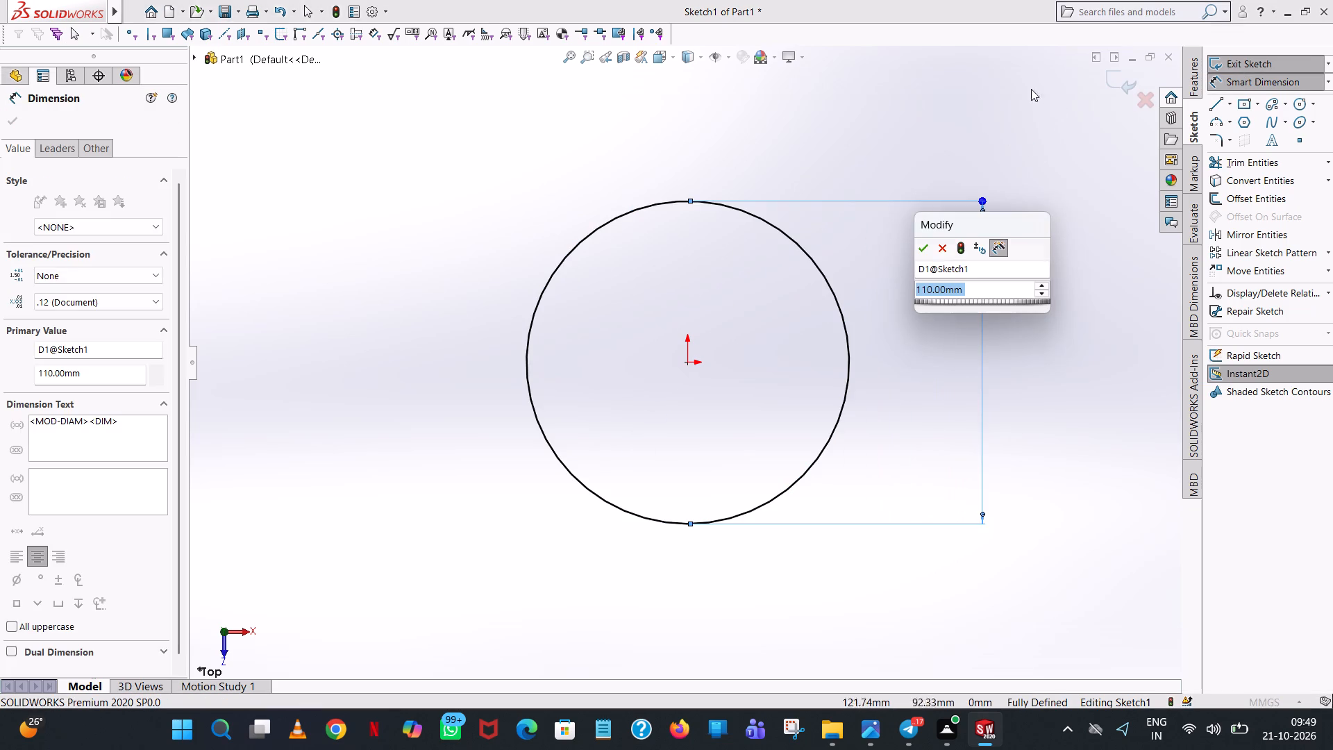
left_click(928, 256)
left_click(939, 198)
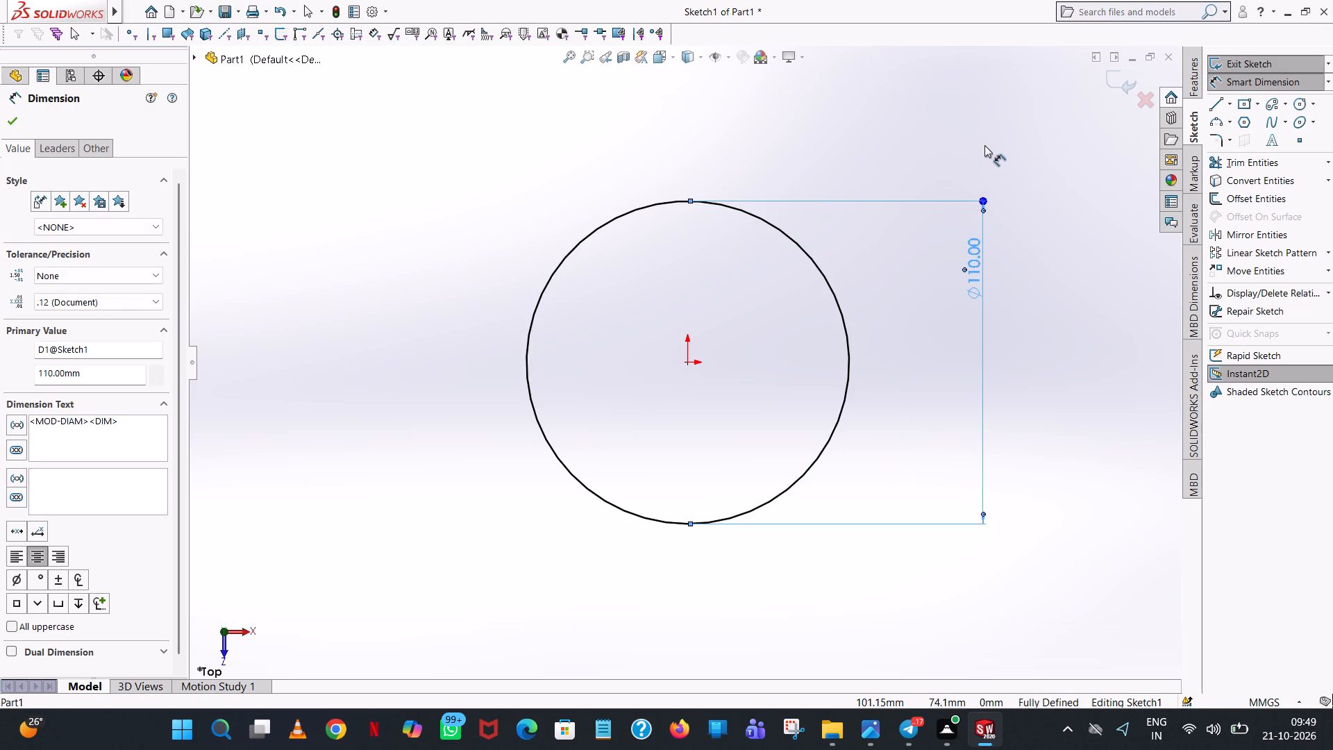
left_click(984, 145)
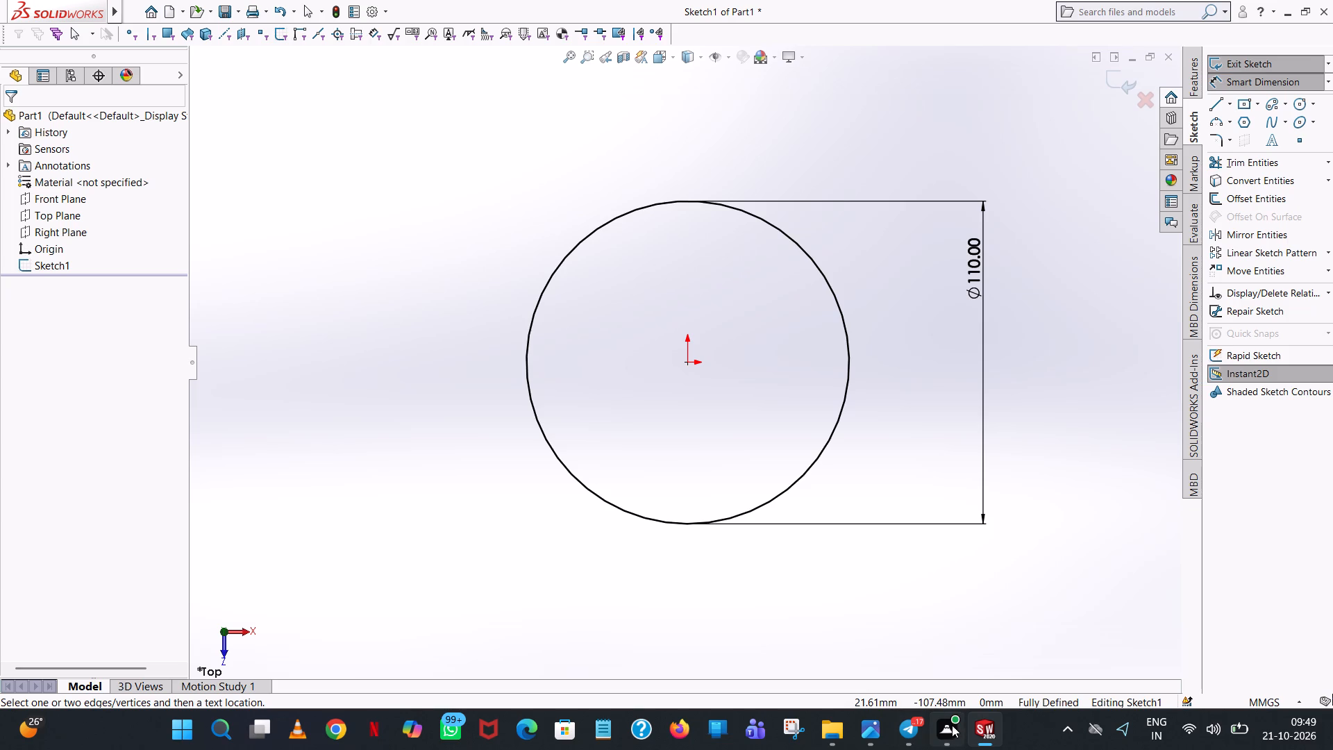
Extrude the 110 mm circle upward as a boss with a blind depth of 30 mm.
left_click(1198, 71)
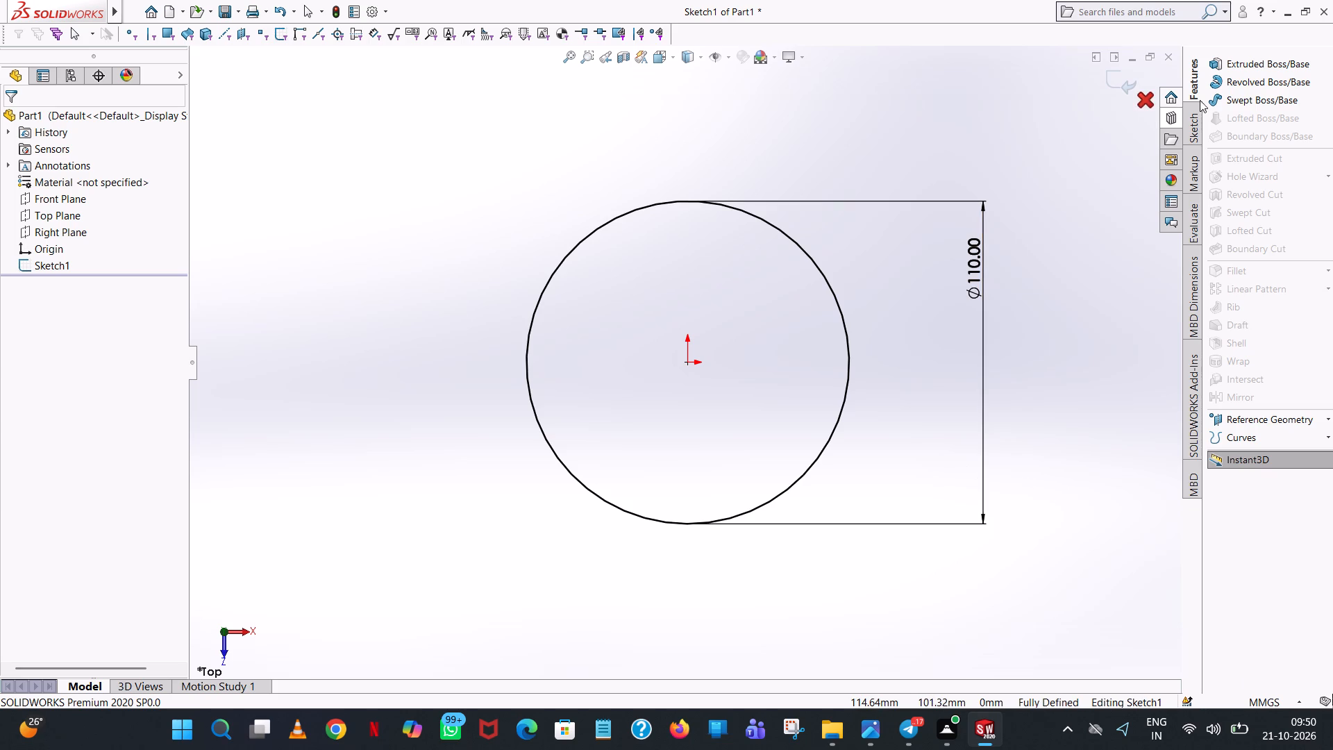
left_click(1267, 66)
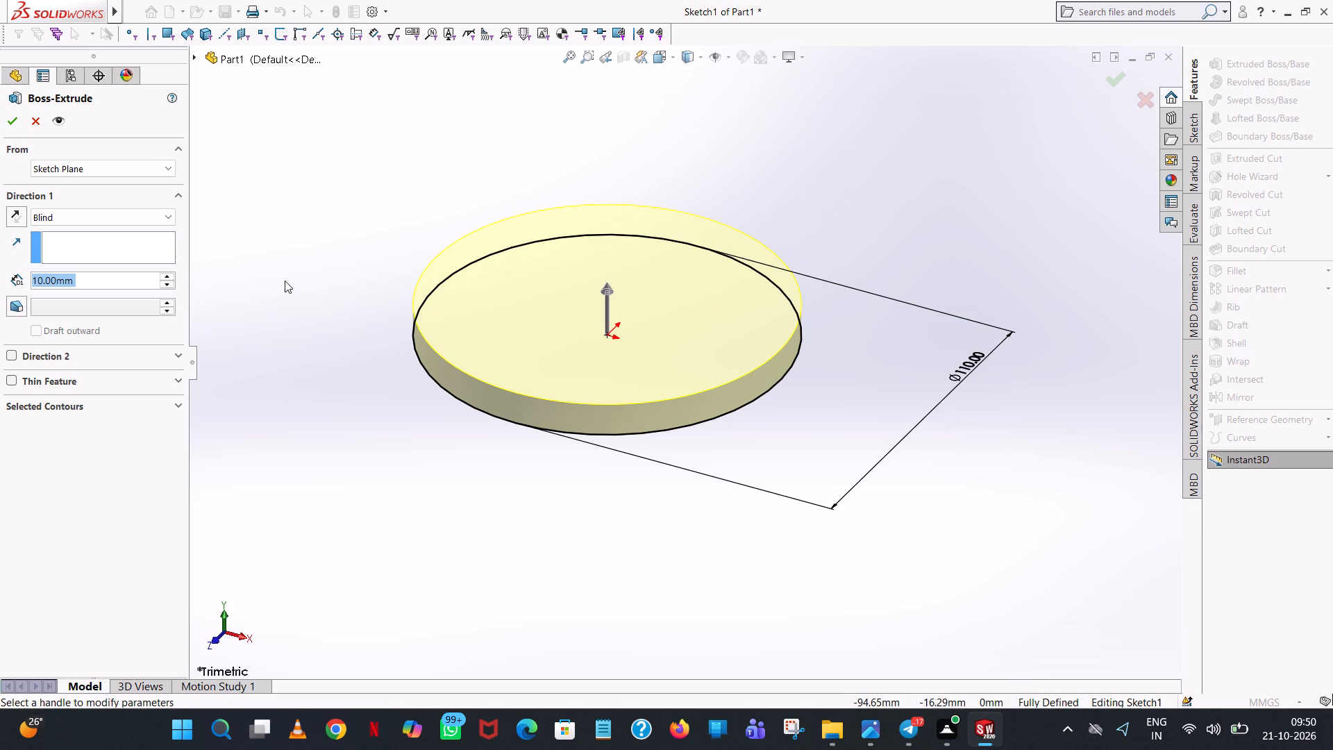
left_click(165, 275)
left_click(165, 275)
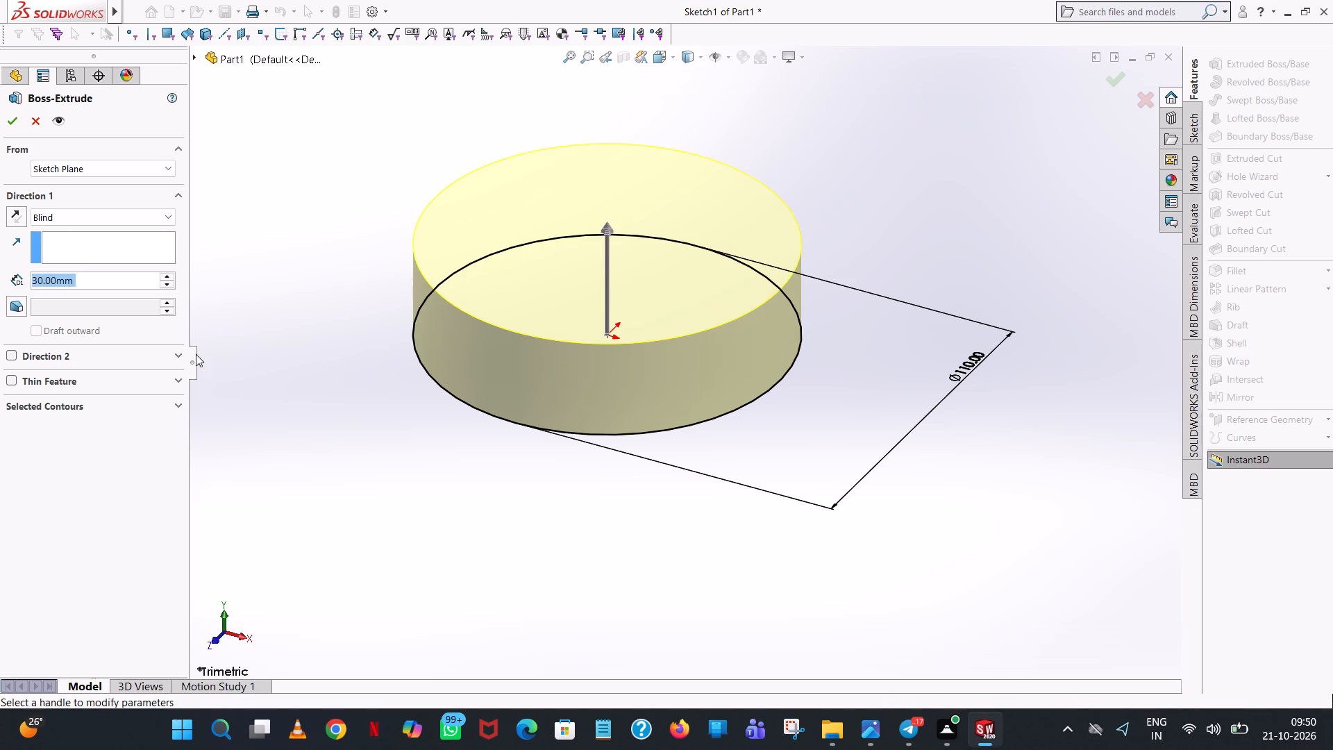
left_click(10, 131)
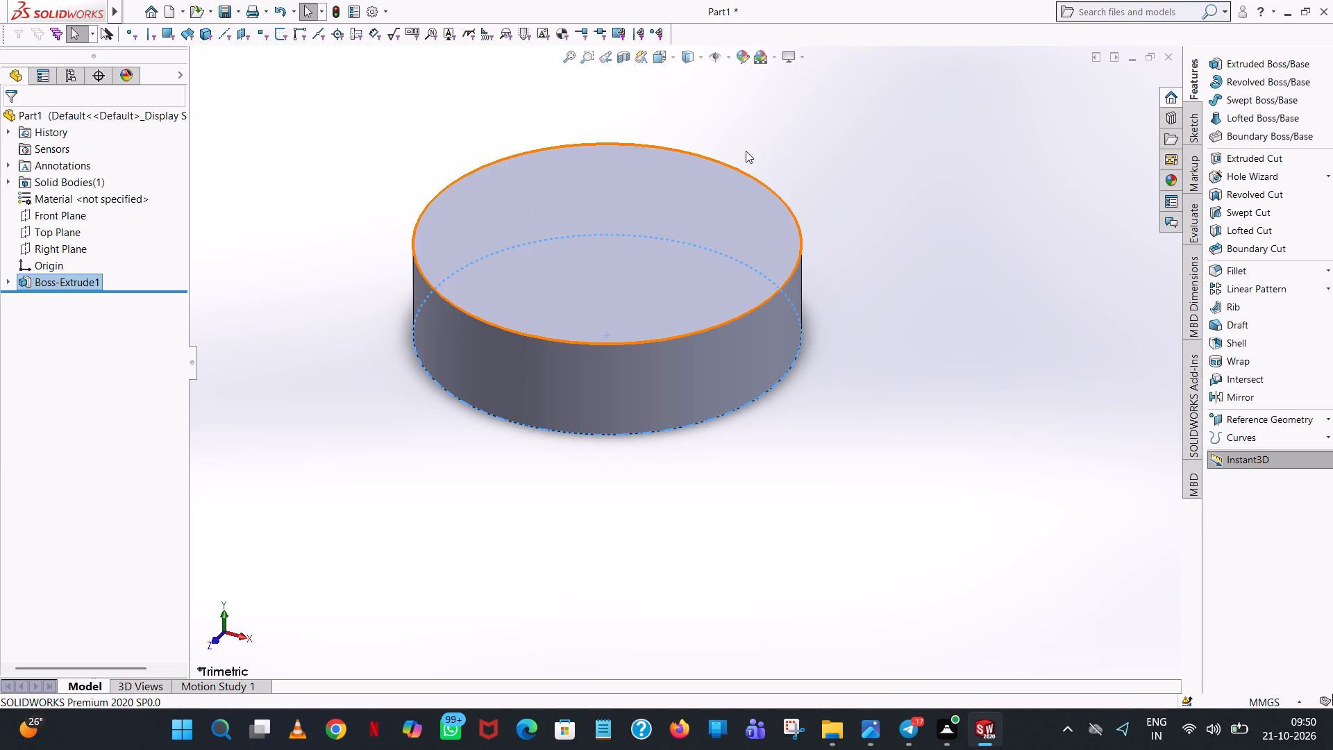
left_click(746, 151)
Start a sketch on the disc's top face and draw a circle centred on the origin with radius 62.10/2 (31.05 mm).
middle_click_drag(850, 159, 891, 69)
scroll(850, 160, "up", 1)
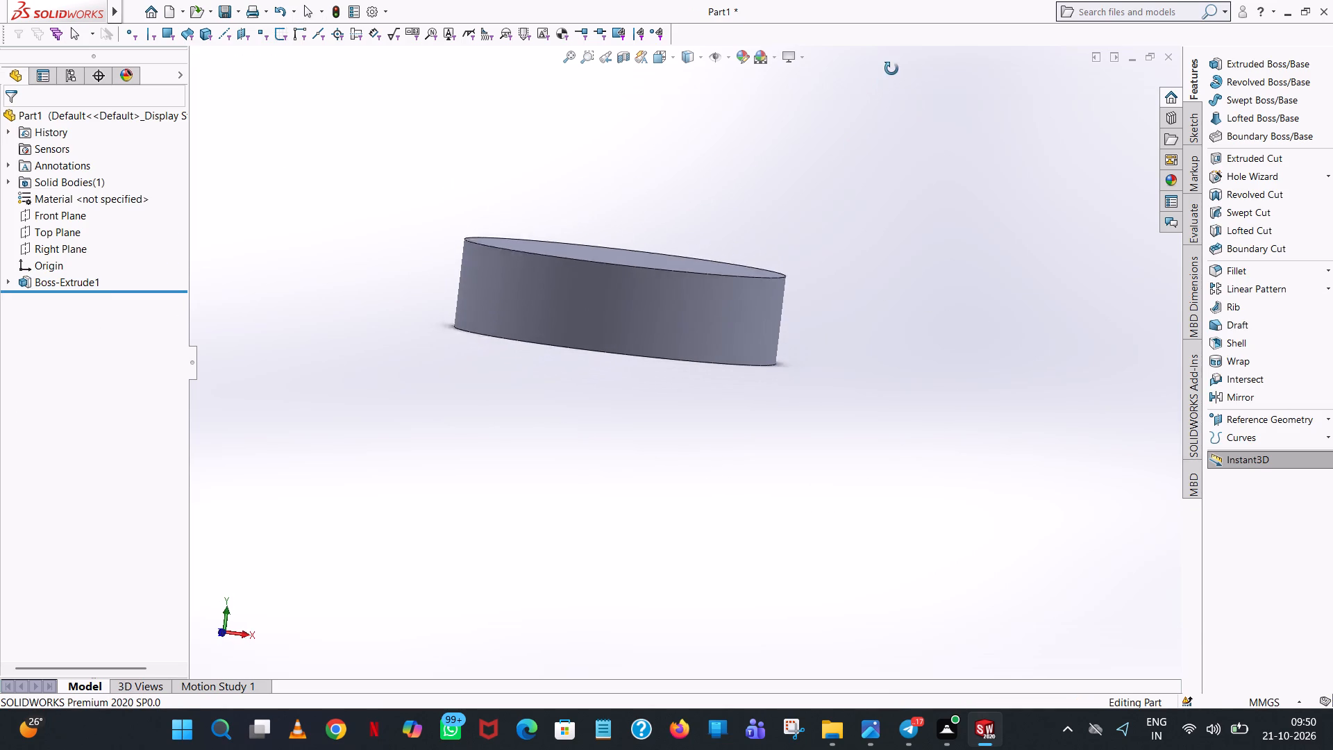
middle_click_drag(891, 69, 894, 63)
scroll(894, 63, "up", 2)
scroll(567, 193, "down", 3)
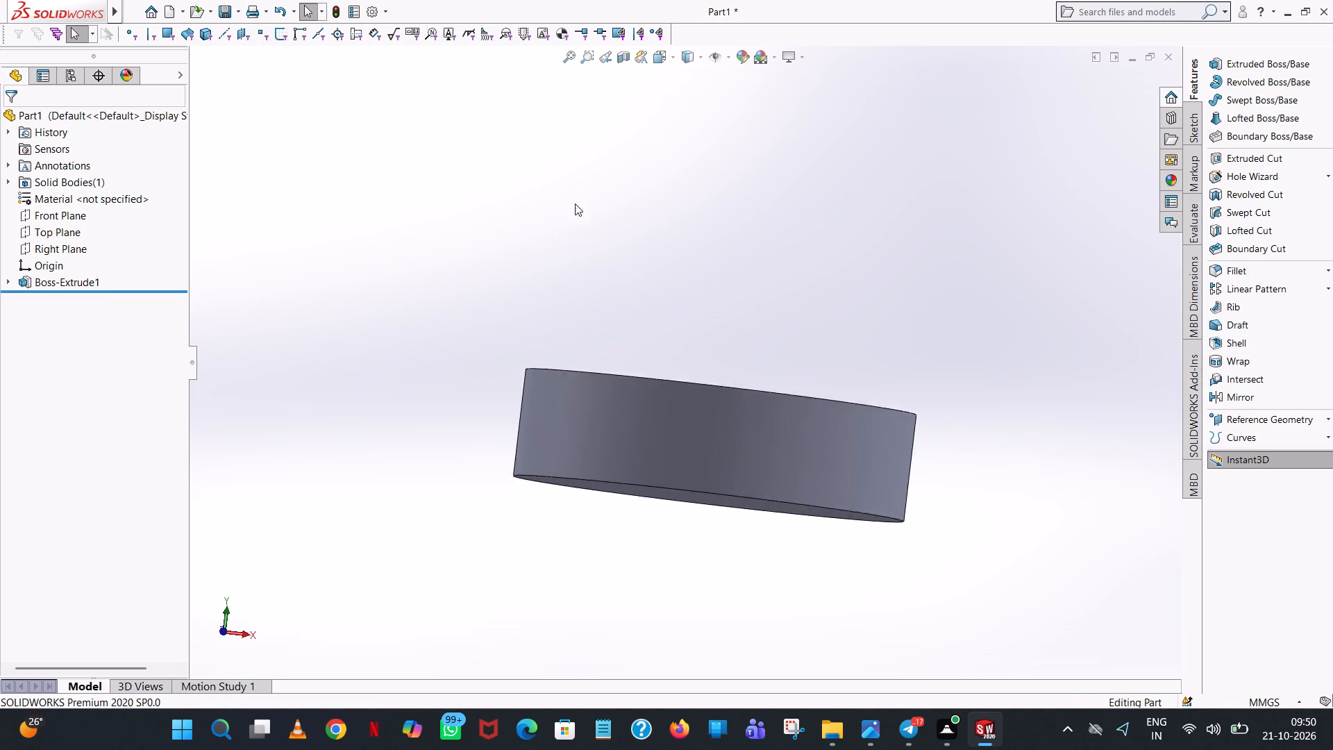
scroll(575, 203, "down", 3)
scroll(689, 398, "up", 9)
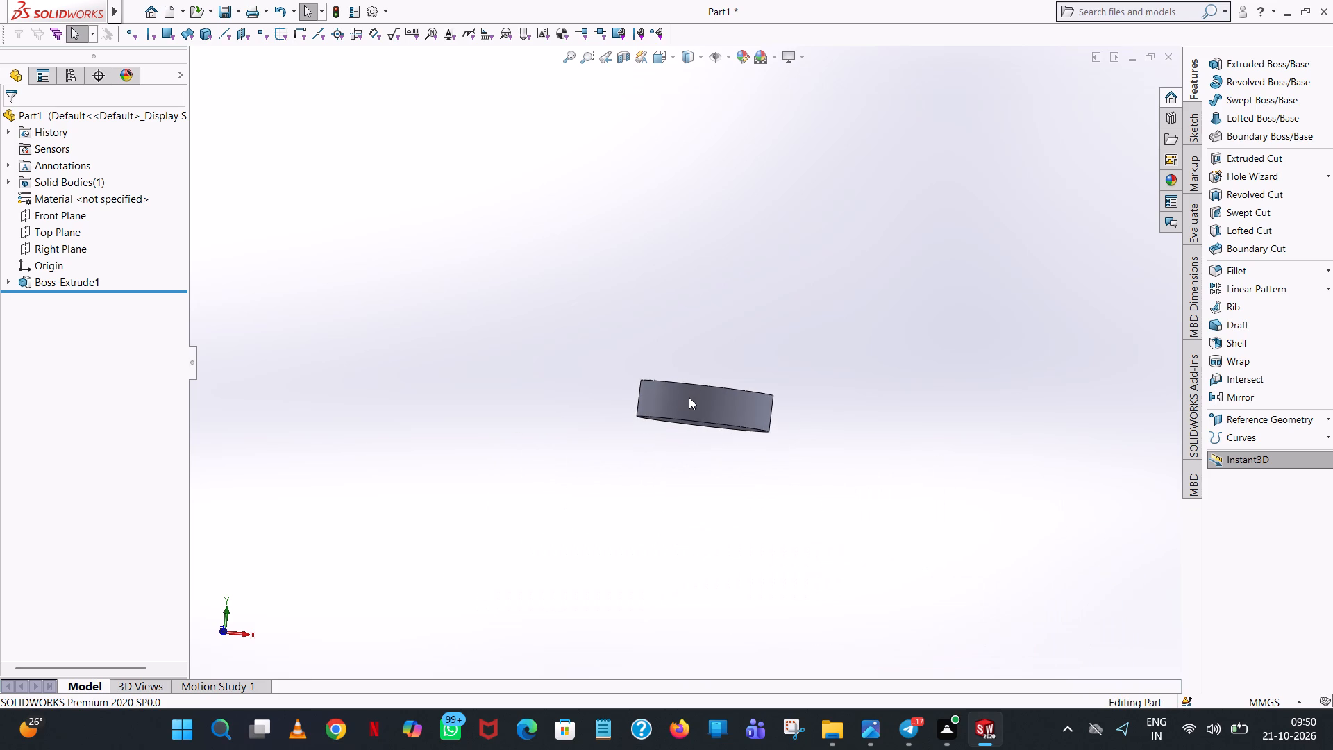
middle_click_drag(692, 405, 698, 506)
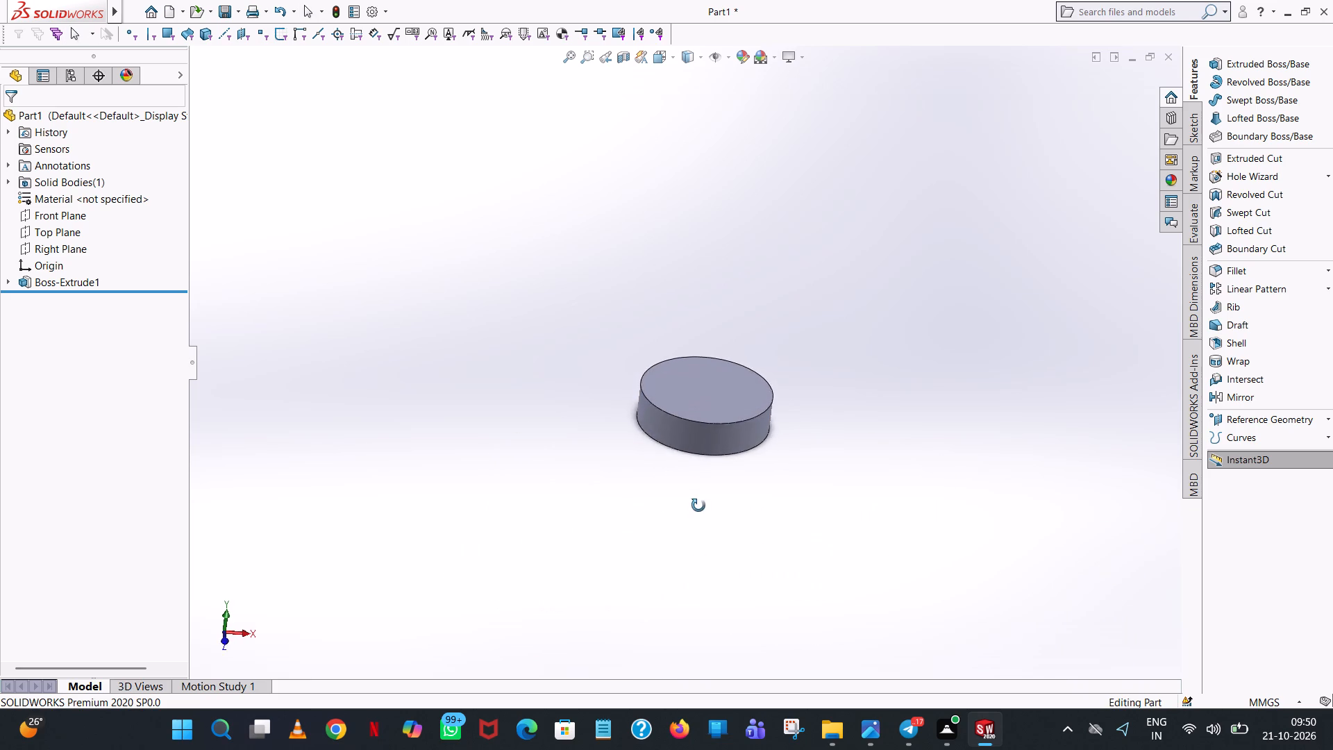
middle_click_drag(698, 506, 698, 506)
scroll(716, 424, "down", 5)
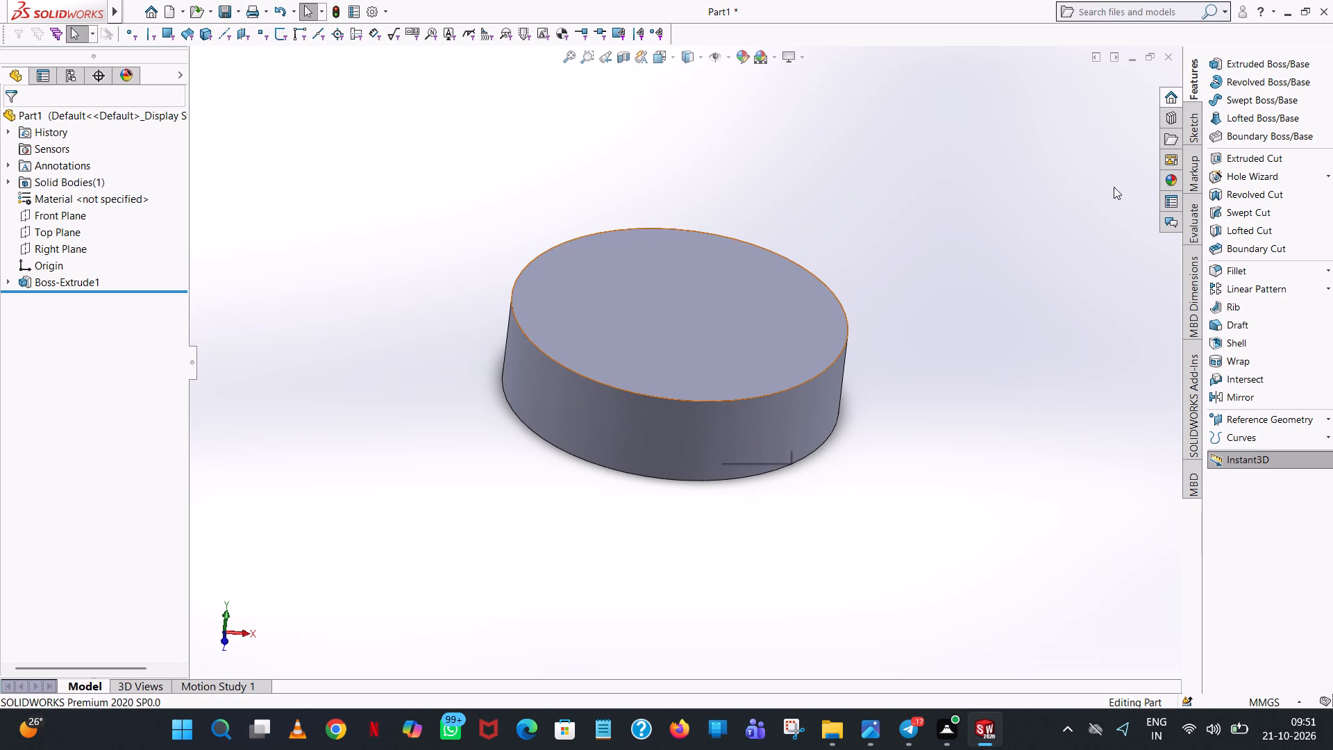
left_click(1267, 62)
left_click(757, 354)
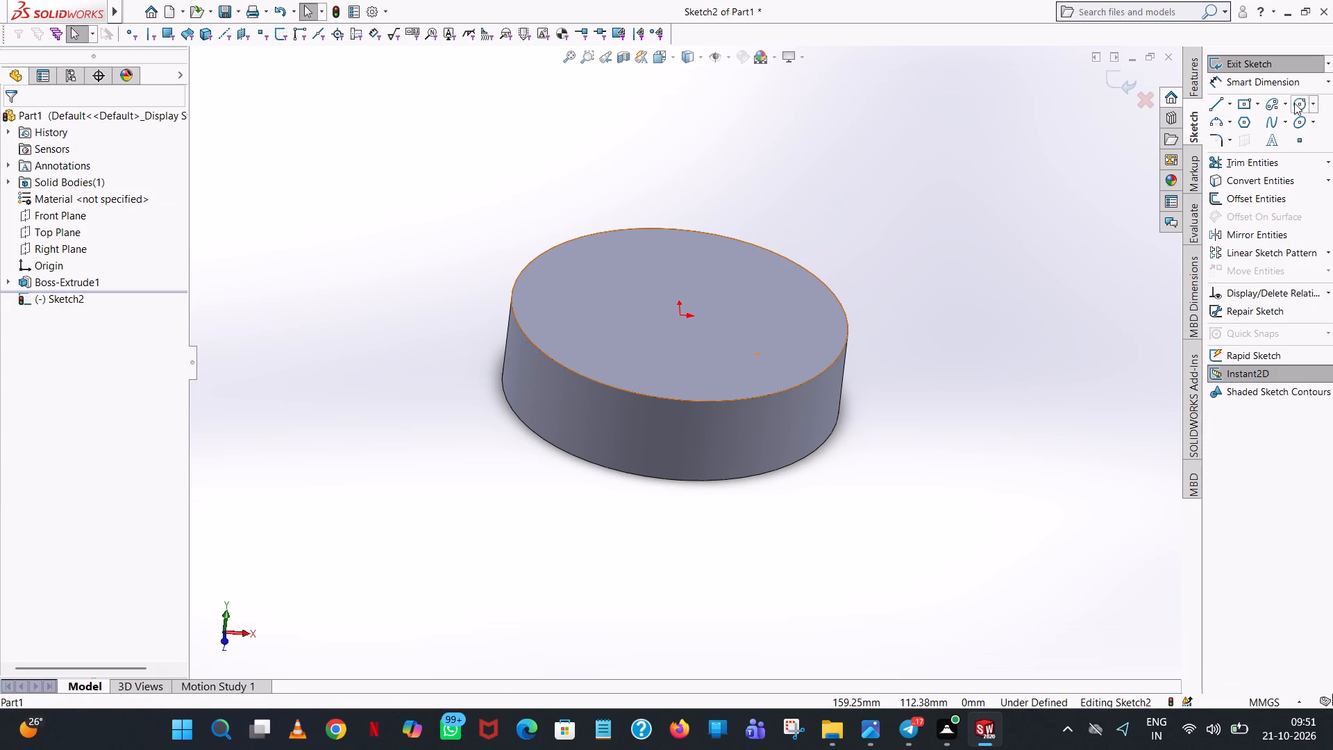
left_click(1294, 103)
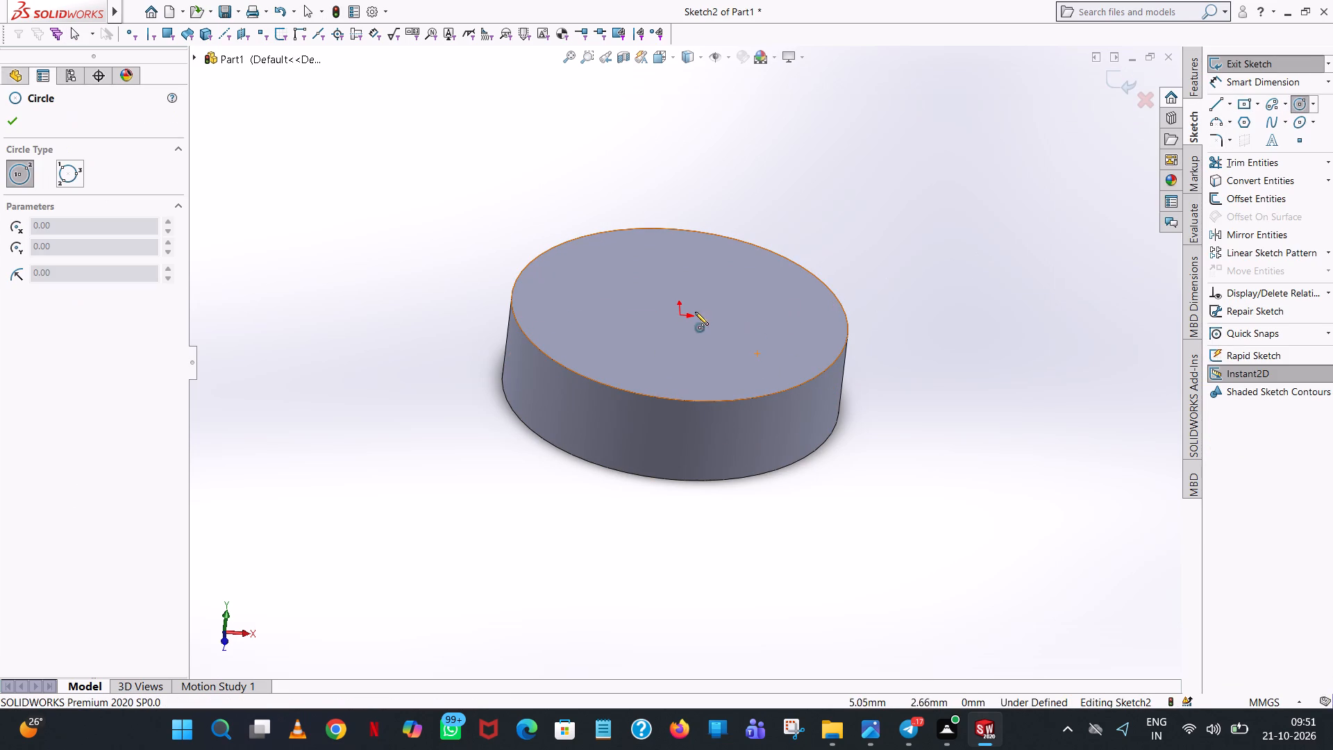
left_click(680, 315)
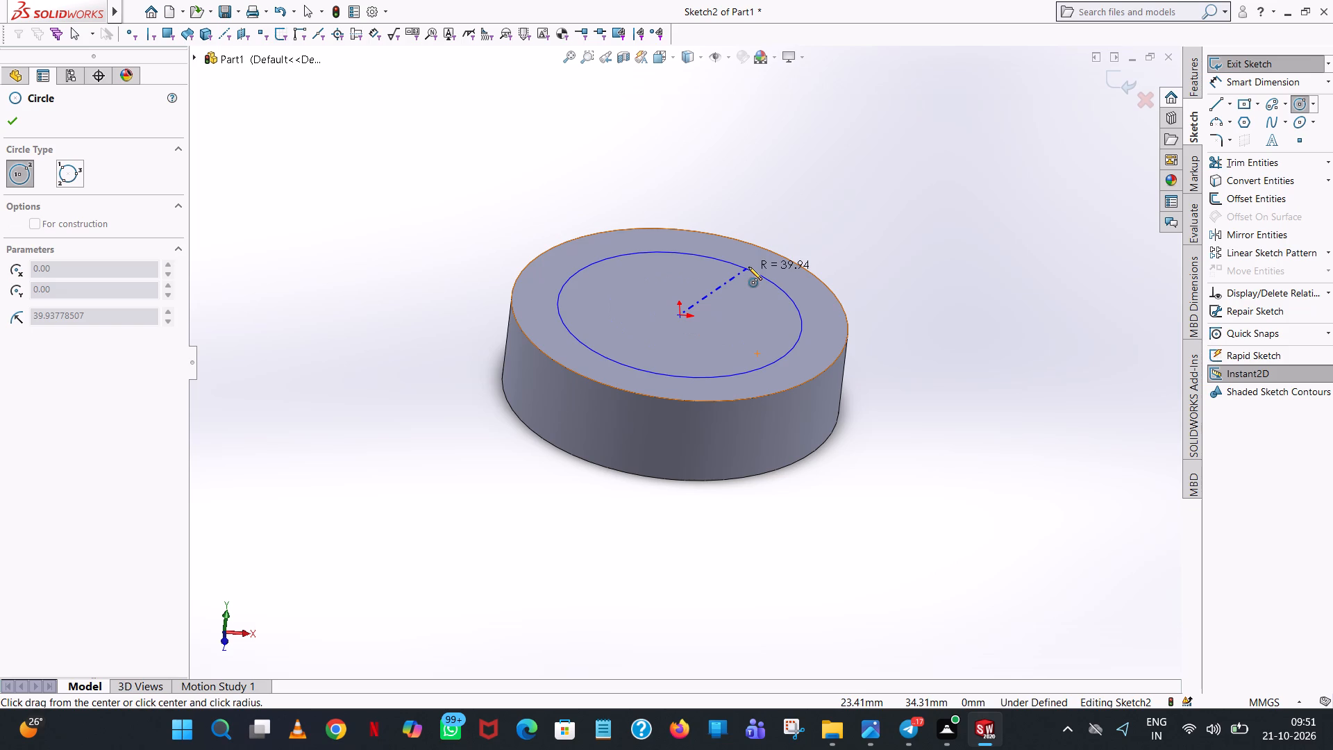
left_click(748, 267)
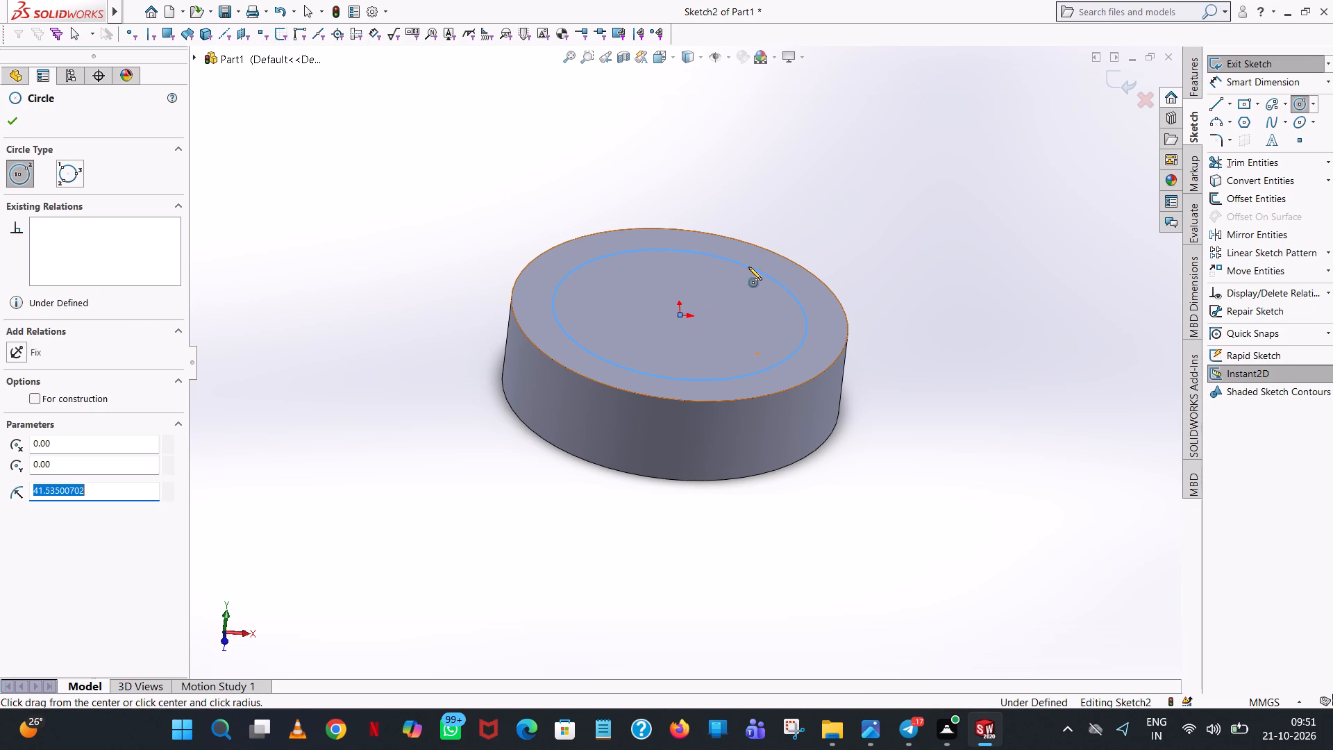
key("6")
key("2")
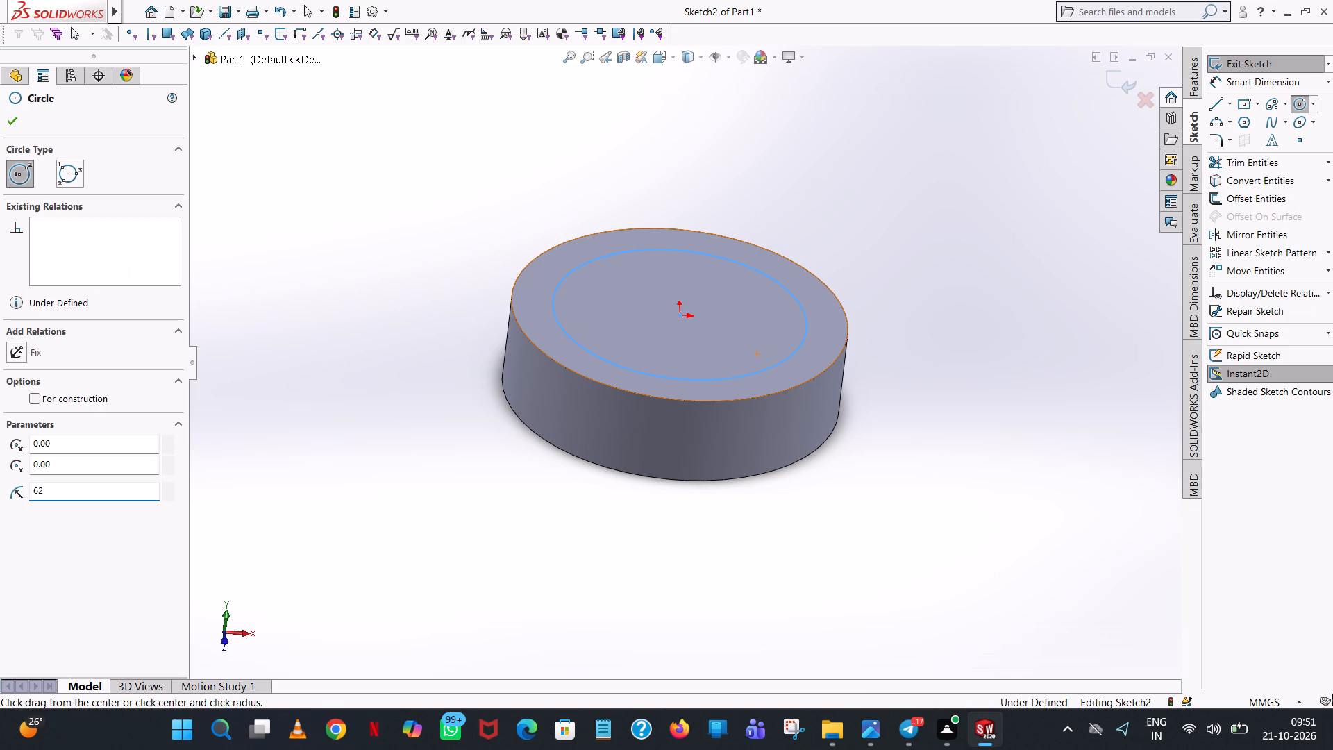
type(".10")
key("slash")
key("2")
key("Return")
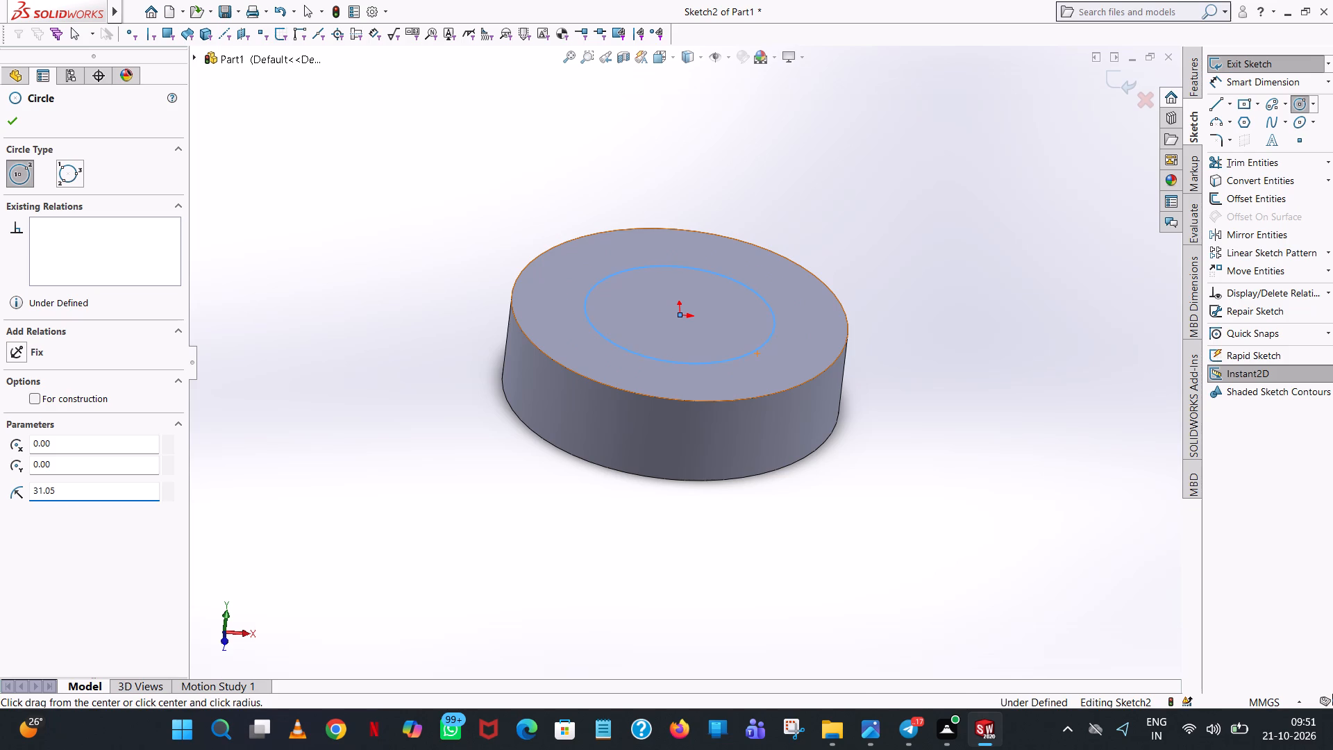
left_click(10, 117)
left_click(691, 135)
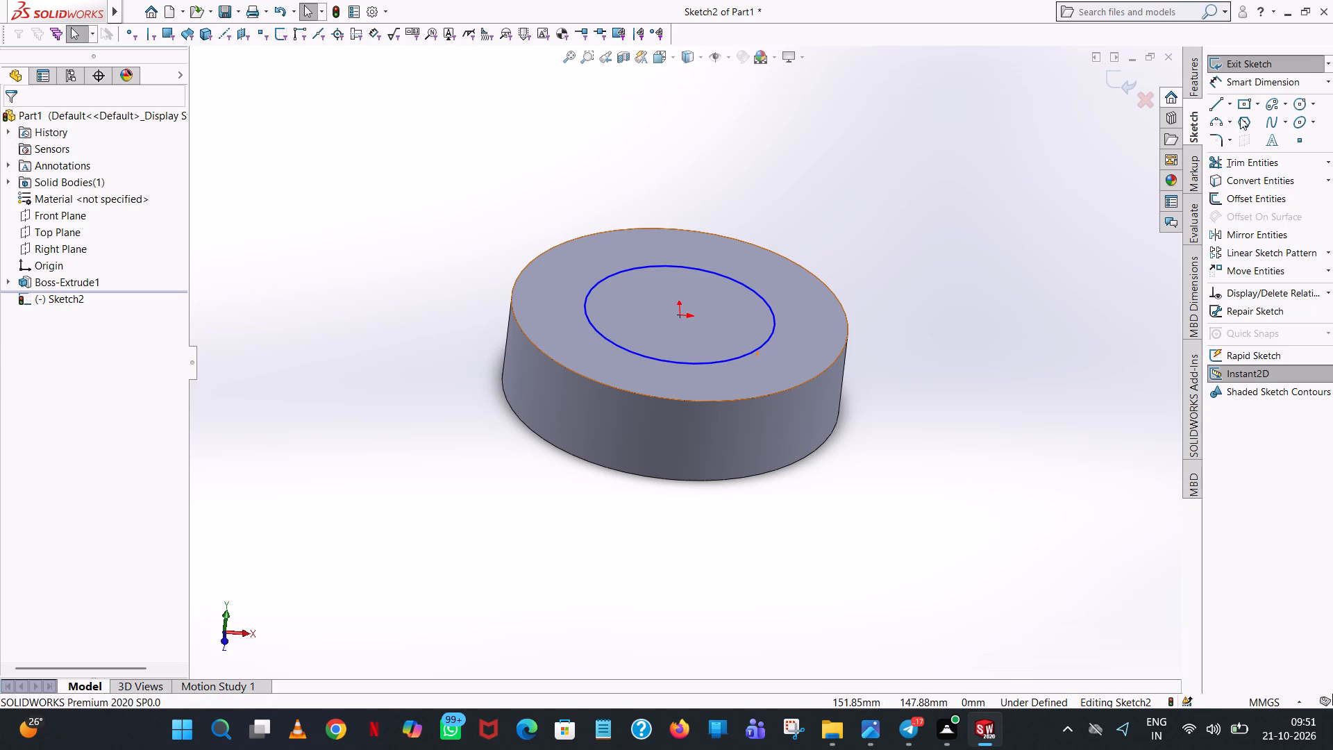
Add a 62.10 mm diameter dimension to the circle on the top face with Smart Dimension.
left_click(1305, 84)
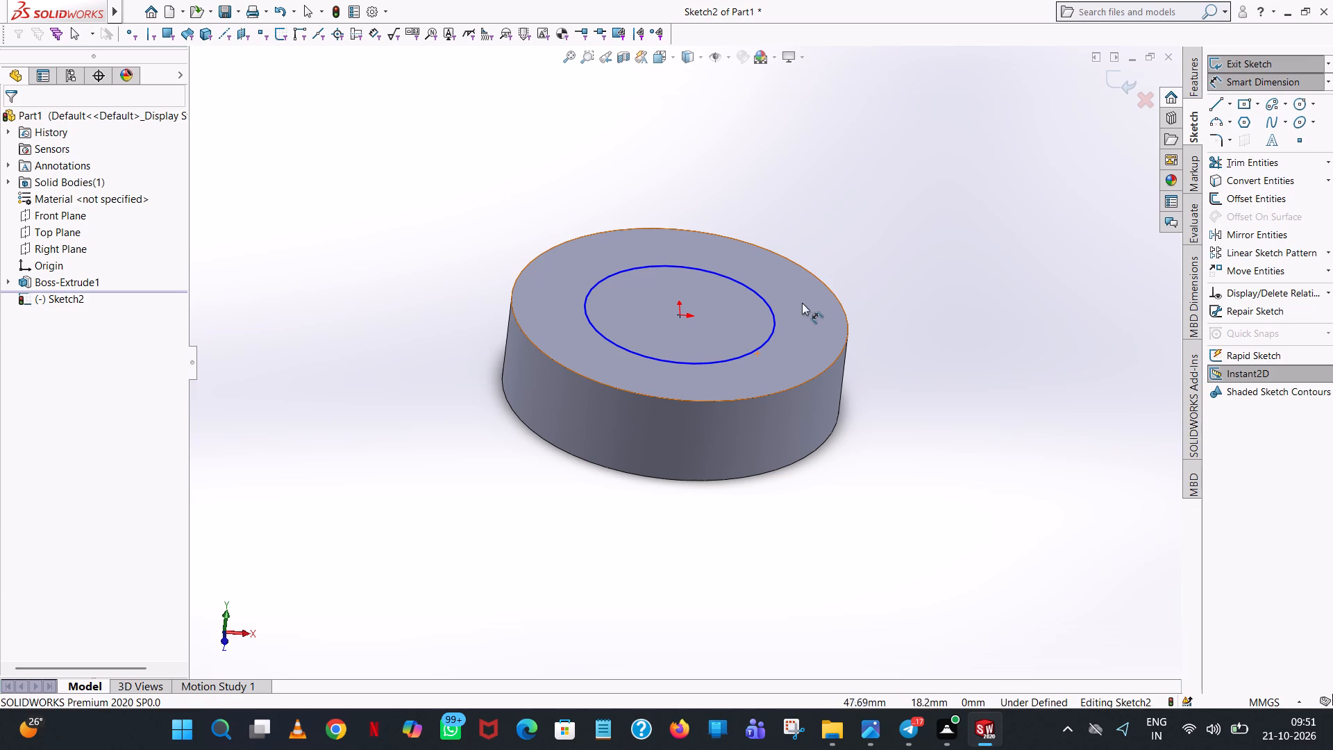
left_click(776, 319)
left_click(956, 319)
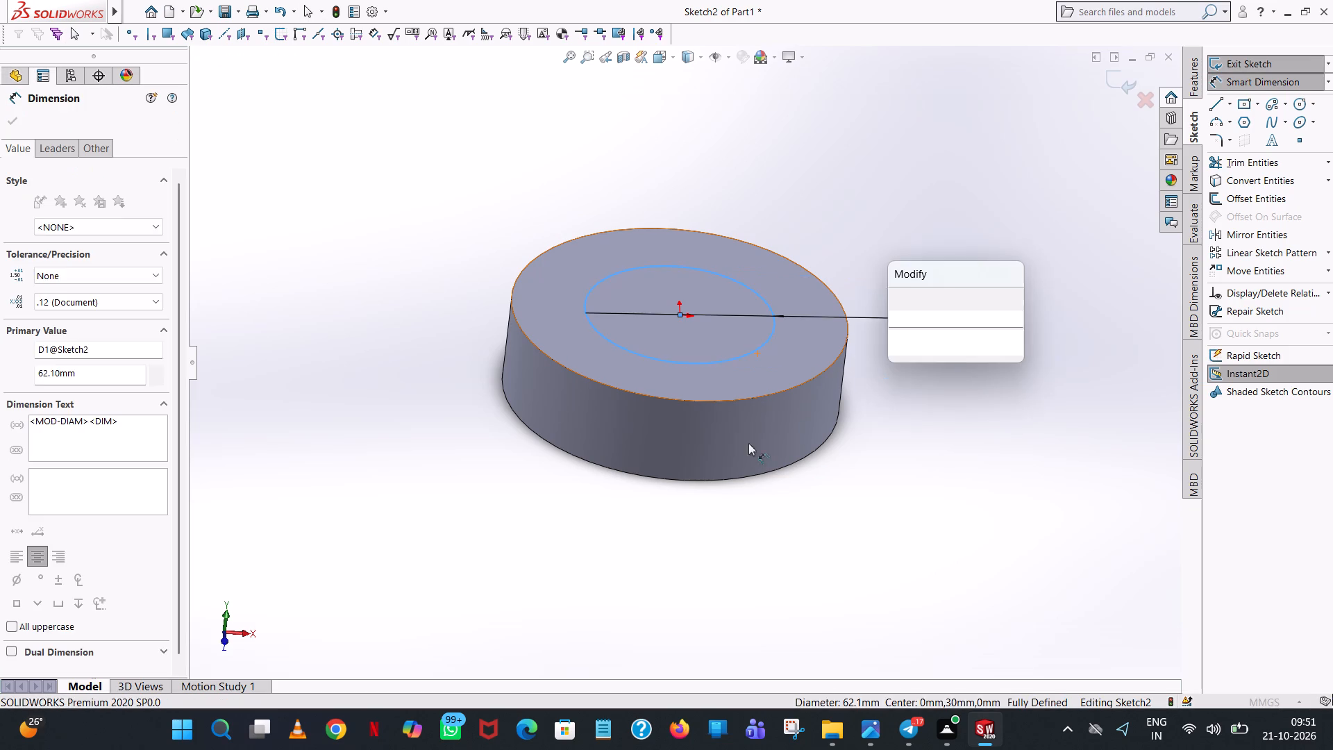
left_click(896, 290)
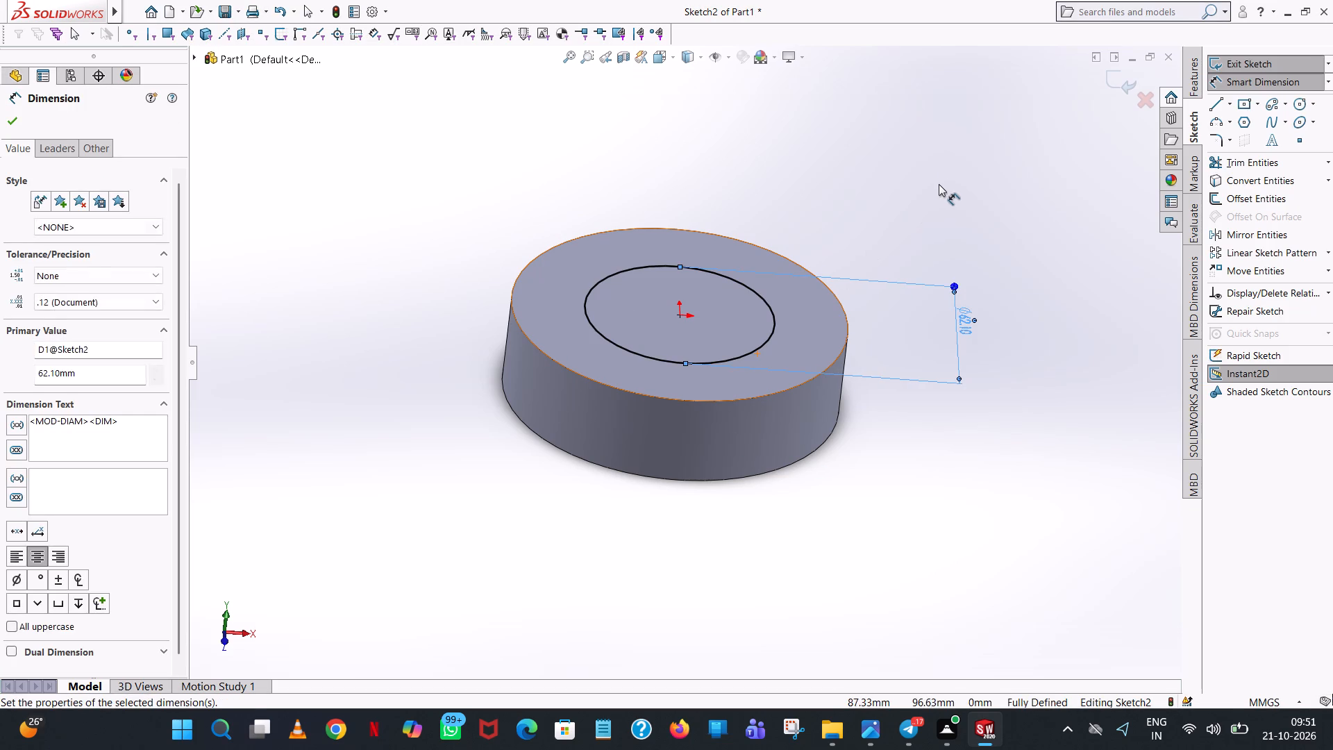
left_click(939, 184)
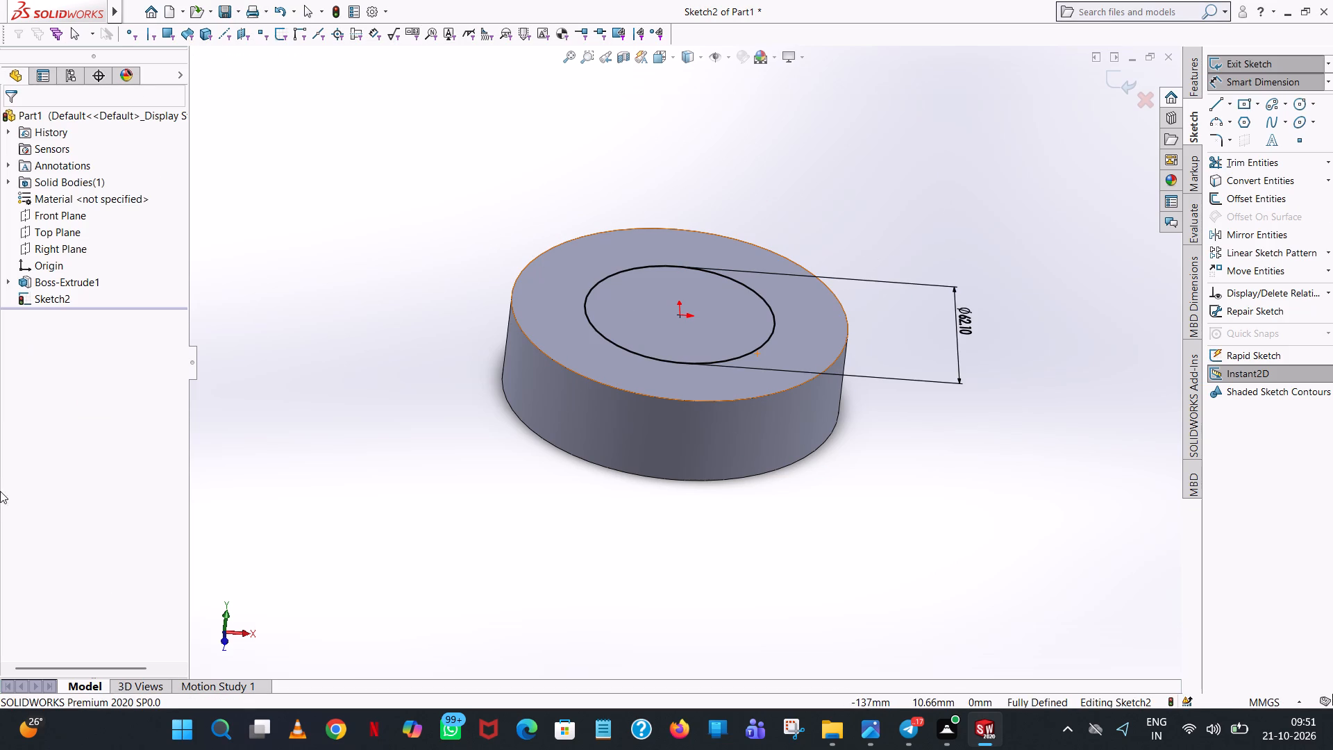
Extrude the 62.10 mm circle upward from the disc's top face as a boss with a blind depth of 31.5 mm.
left_click(1198, 76)
left_click(1255, 60)
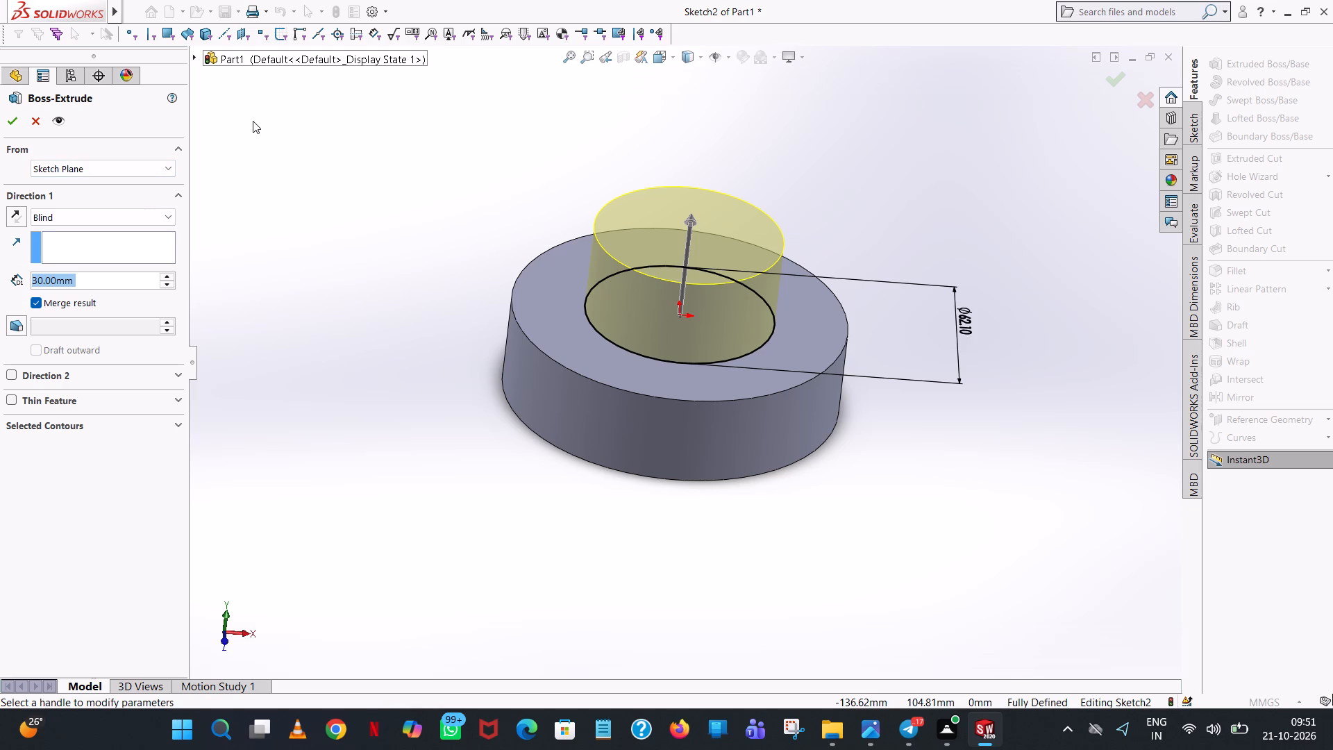
type("31.")
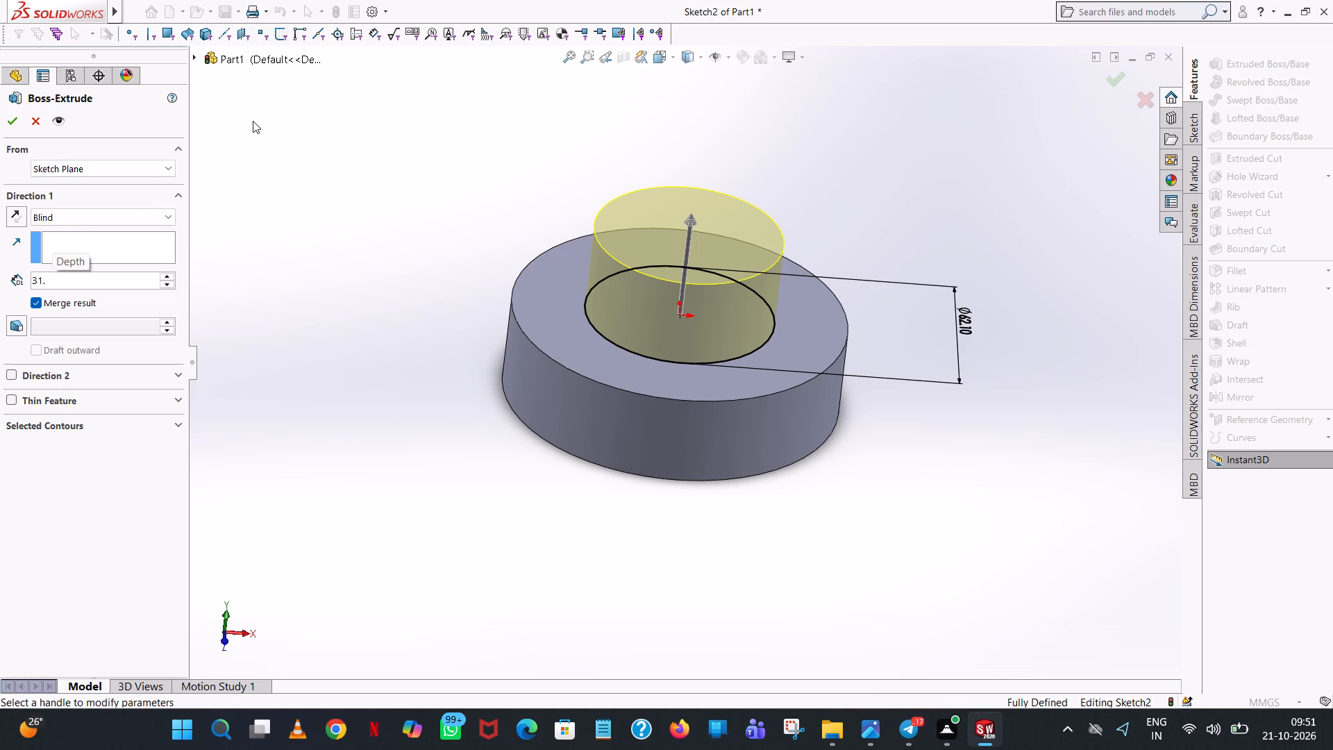
key("5")
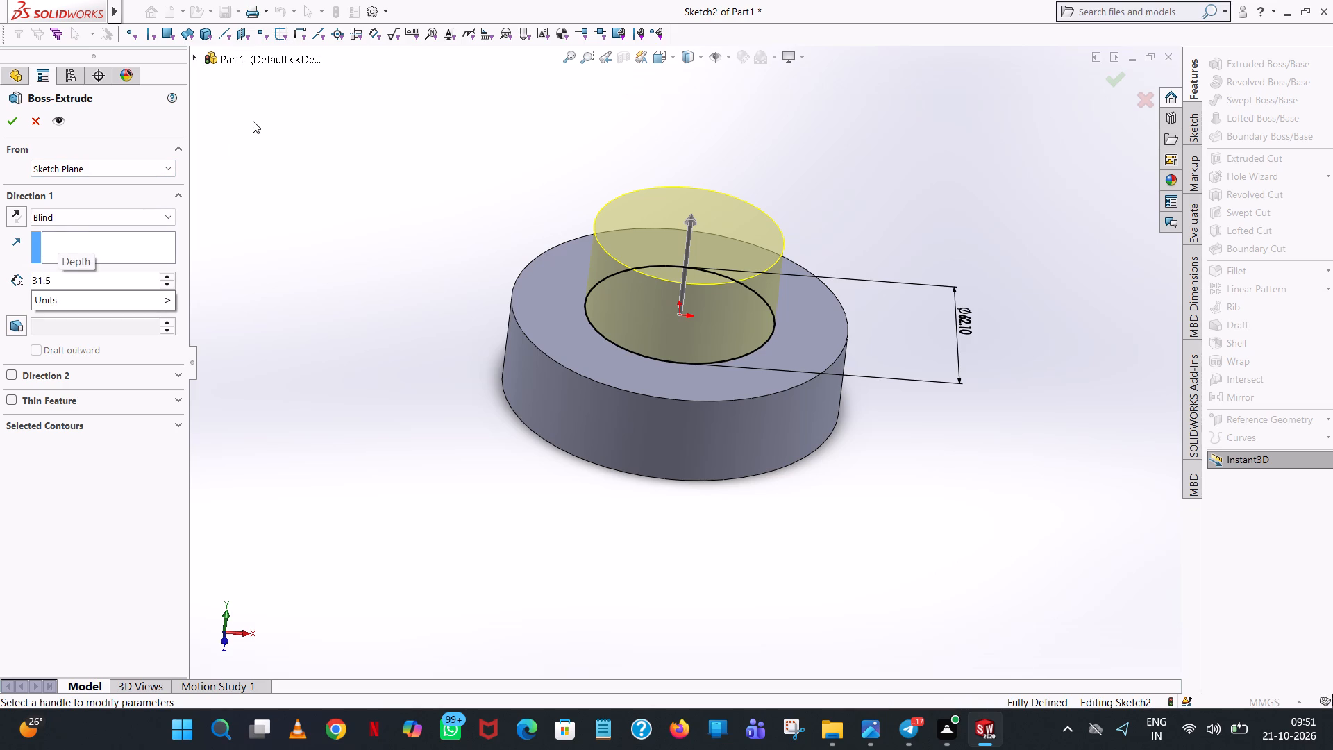
key("0")
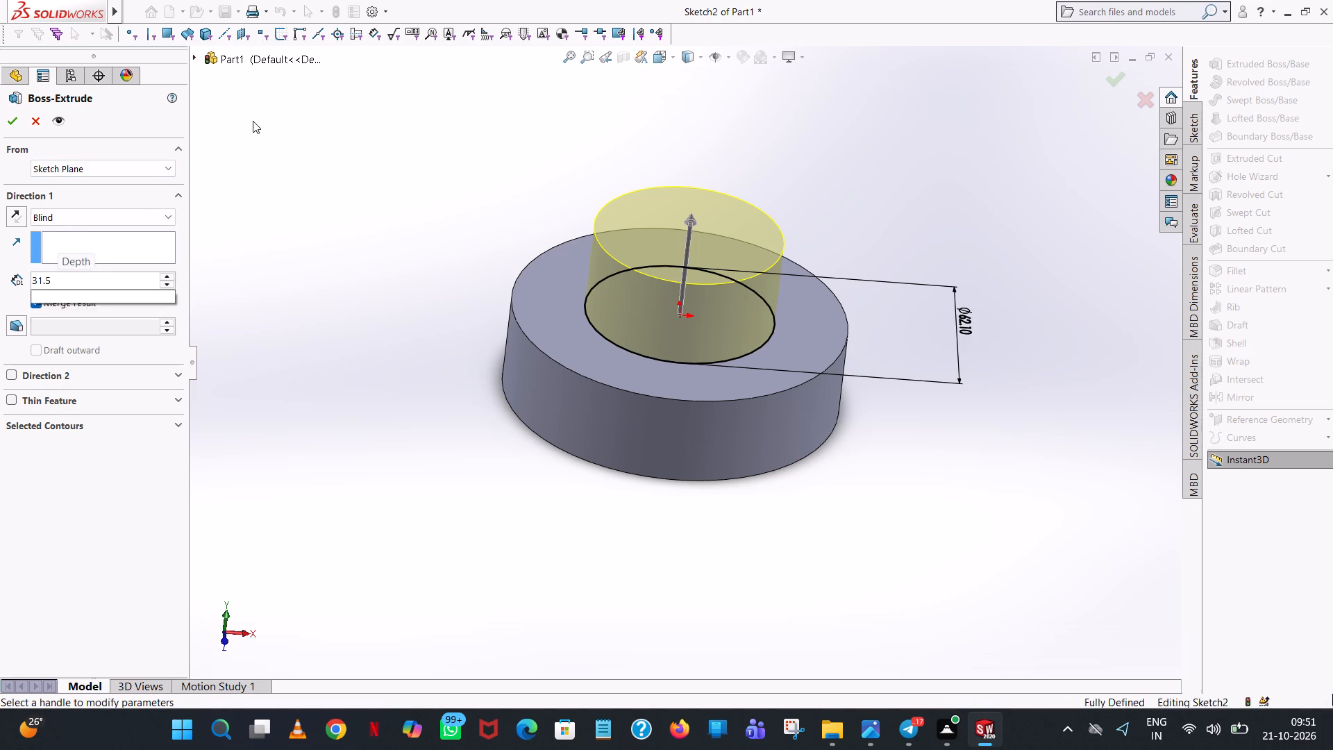
key("Return")
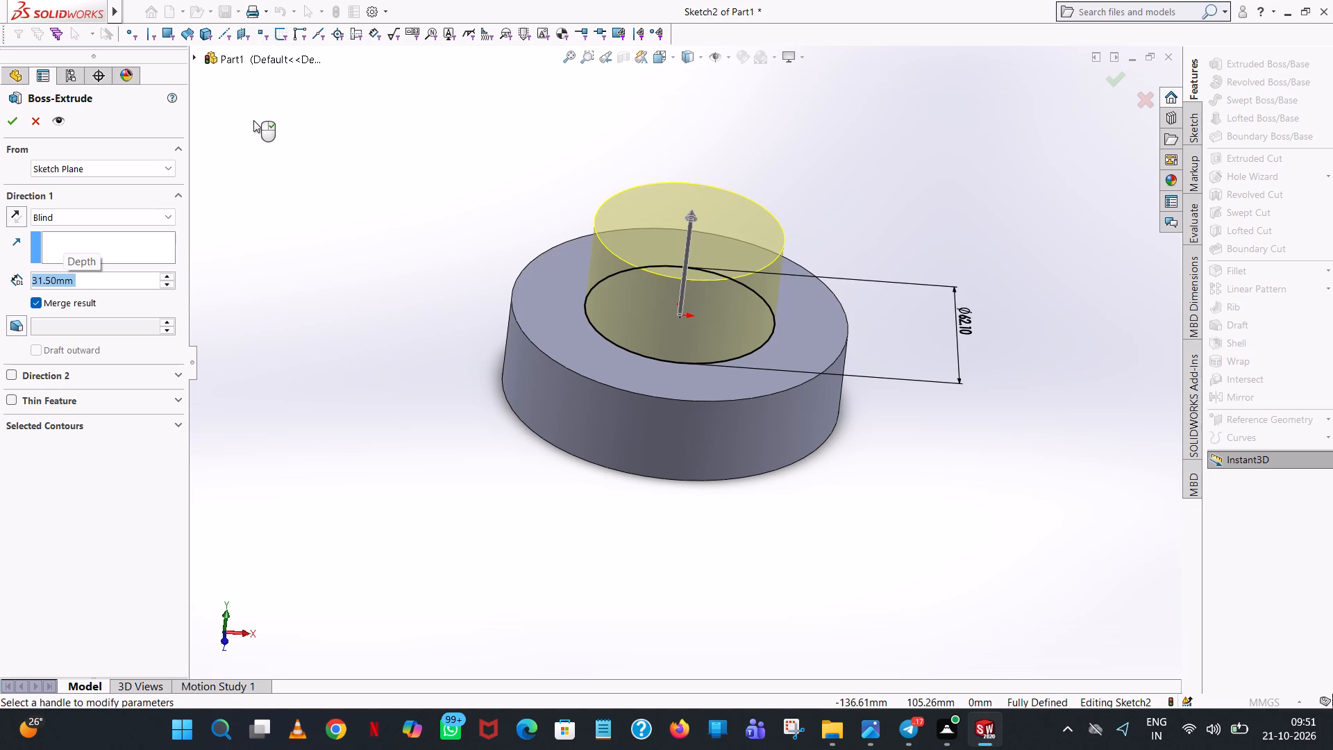
scroll(254, 120, "up", 1)
left_click(17, 126)
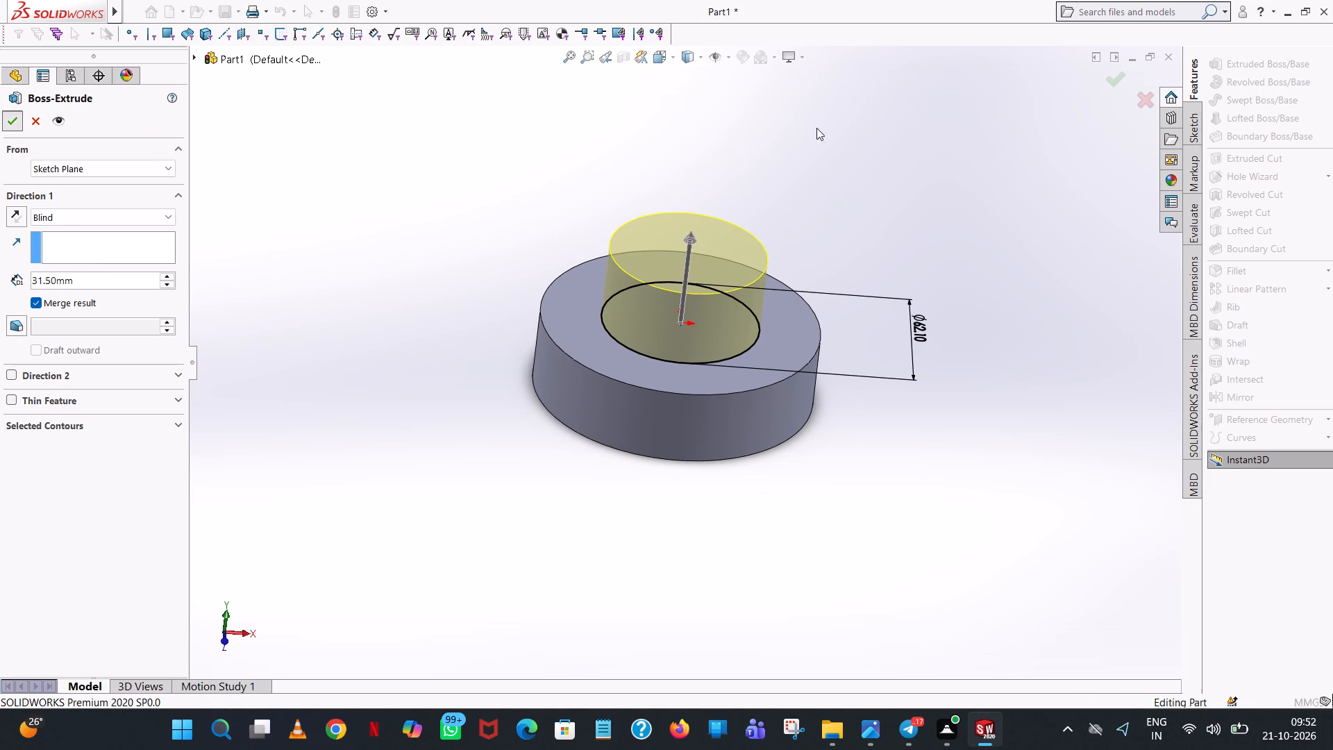
left_click(773, 135)
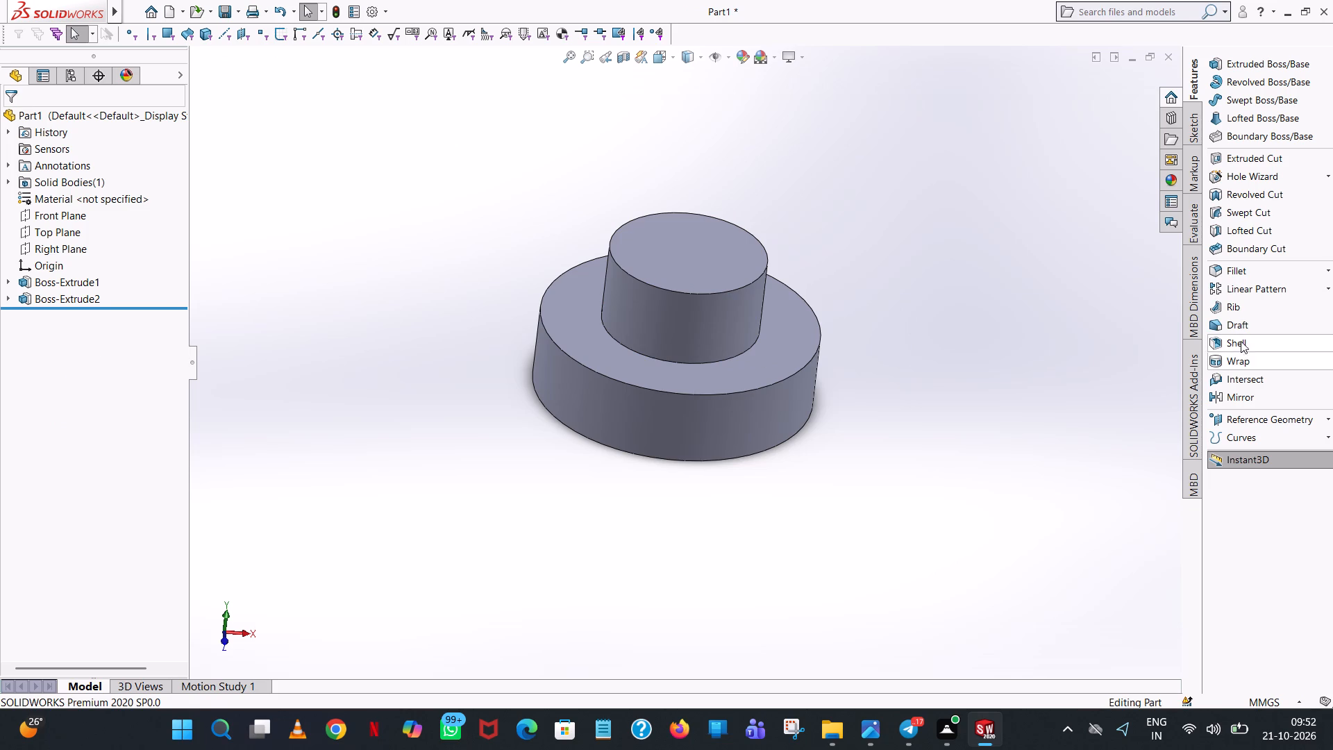
Fillet the edge where the smaller boss meets the disc's top face with a symmetric 10 mm radius.
left_click(1251, 266)
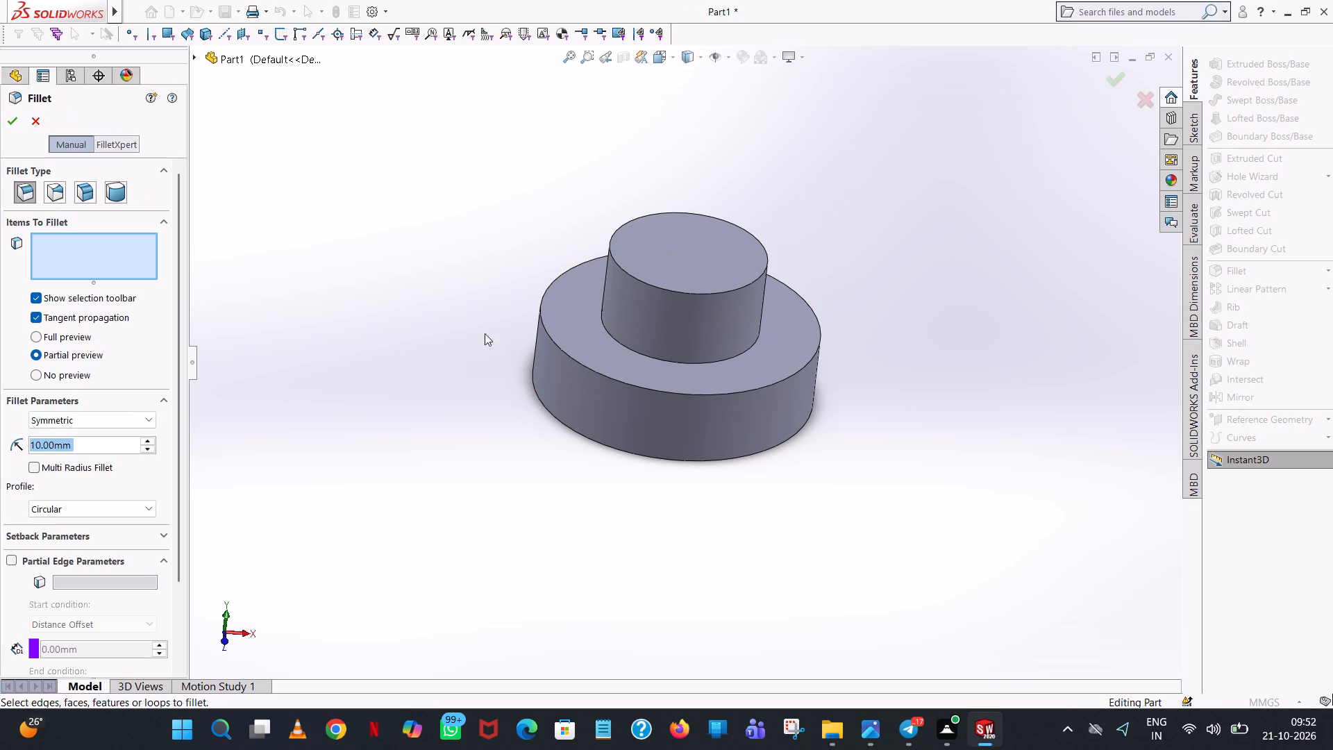
left_click(655, 359)
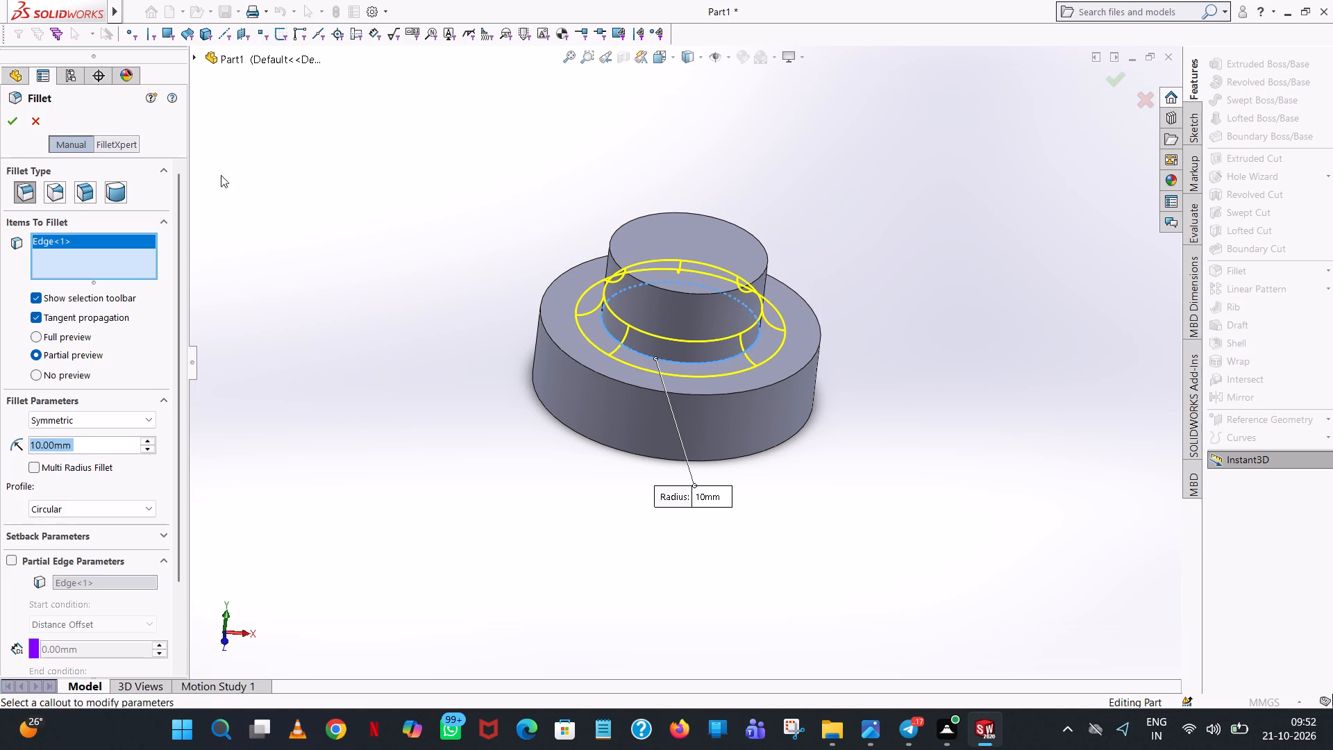
left_click(7, 117)
left_click(731, 192)
Start an Extruded Cut sketch on the smaller boss's top face and draw a circle centred on the origin, about 22.4 mm in radius.
middle_click_drag(802, 151, 1028, 202)
scroll(802, 151, "up", 2)
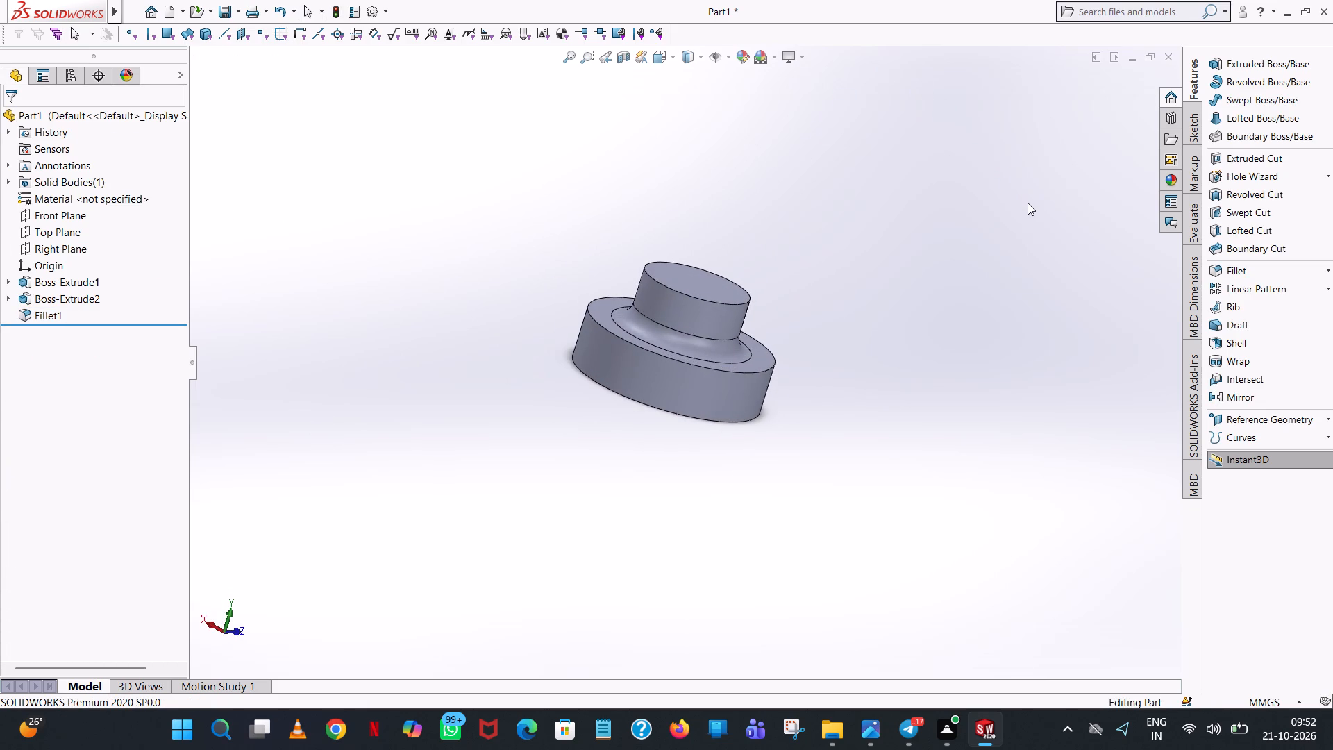
scroll(1028, 203, "up", 1)
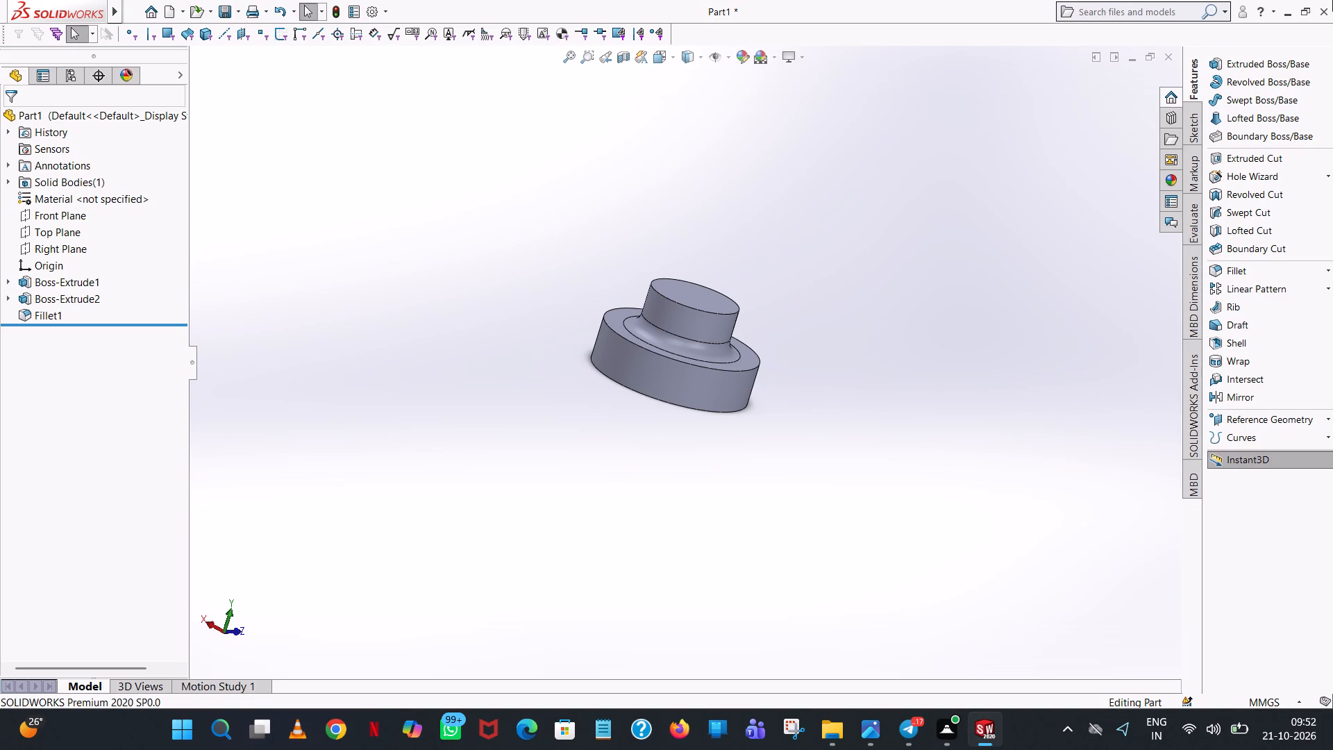
left_click(1235, 156)
middle_click_drag(948, 199, 876, 281)
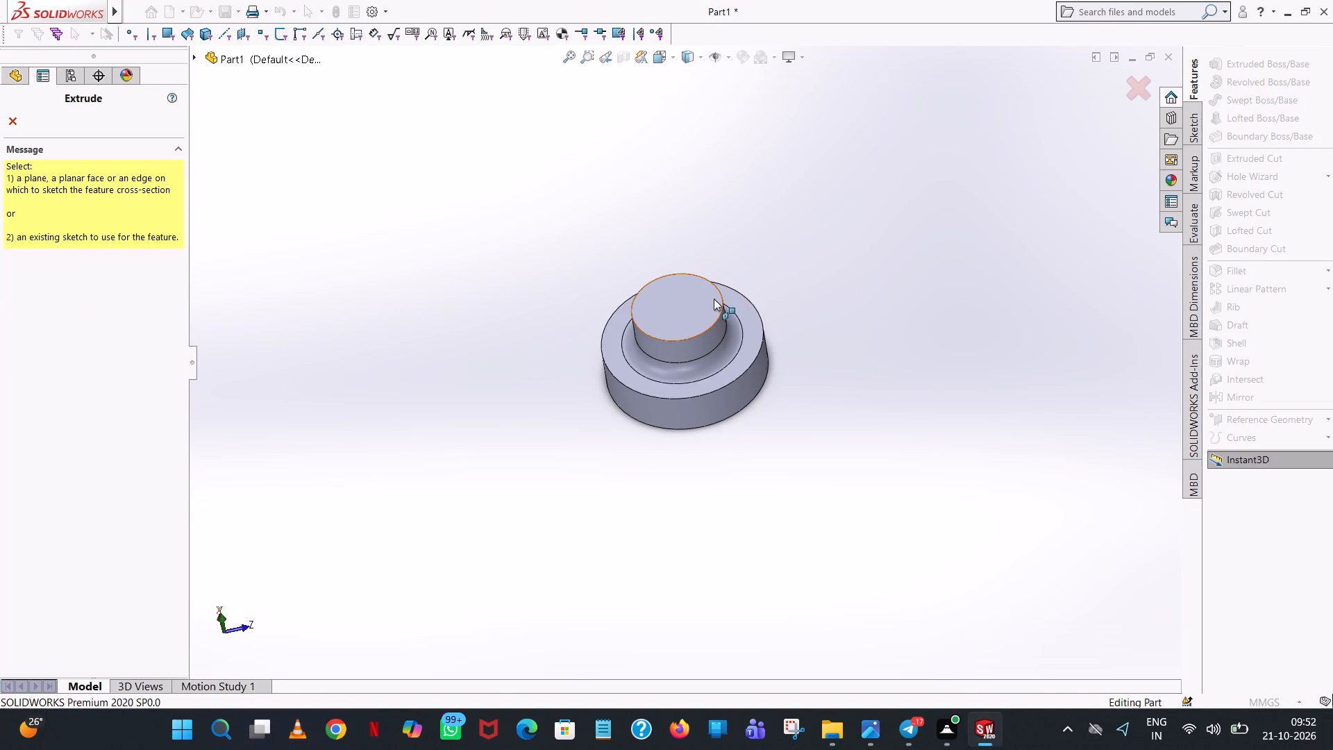
left_click(714, 299)
scroll(730, 287, "down", 5)
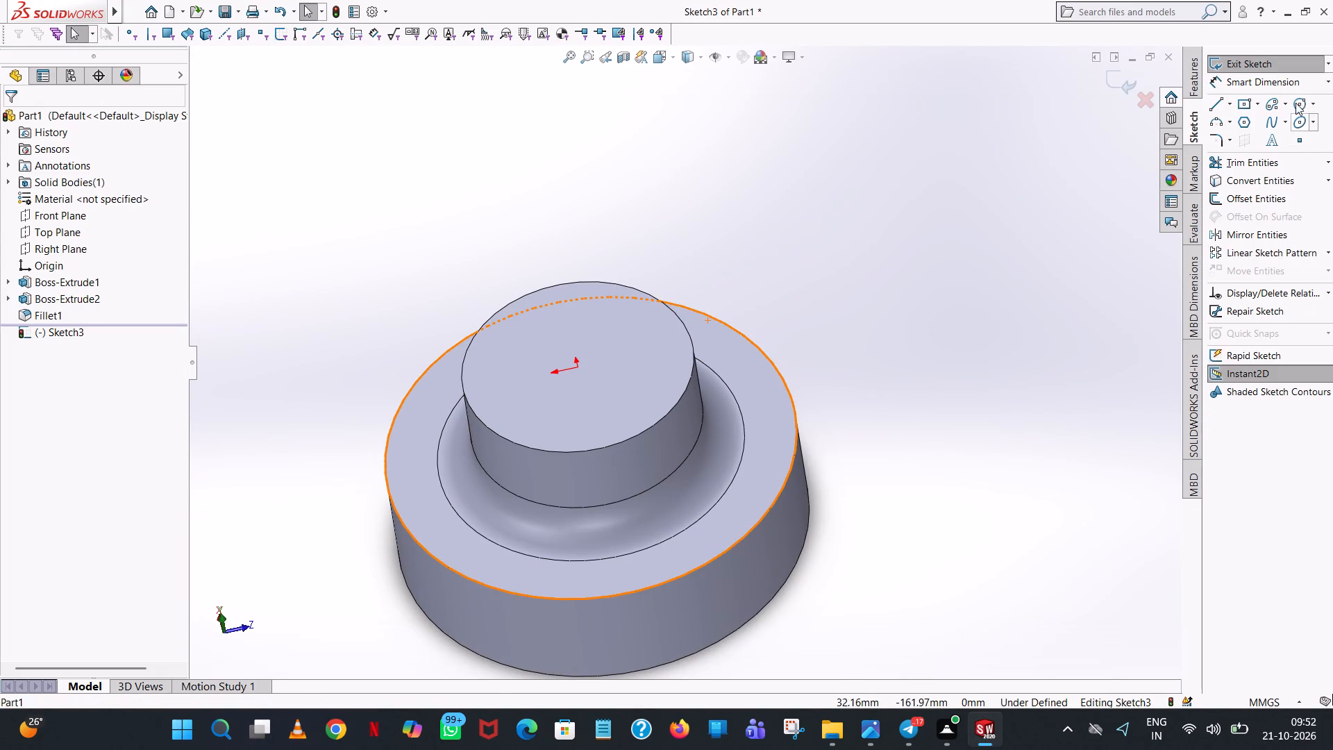
left_click(1296, 102)
left_click(577, 369)
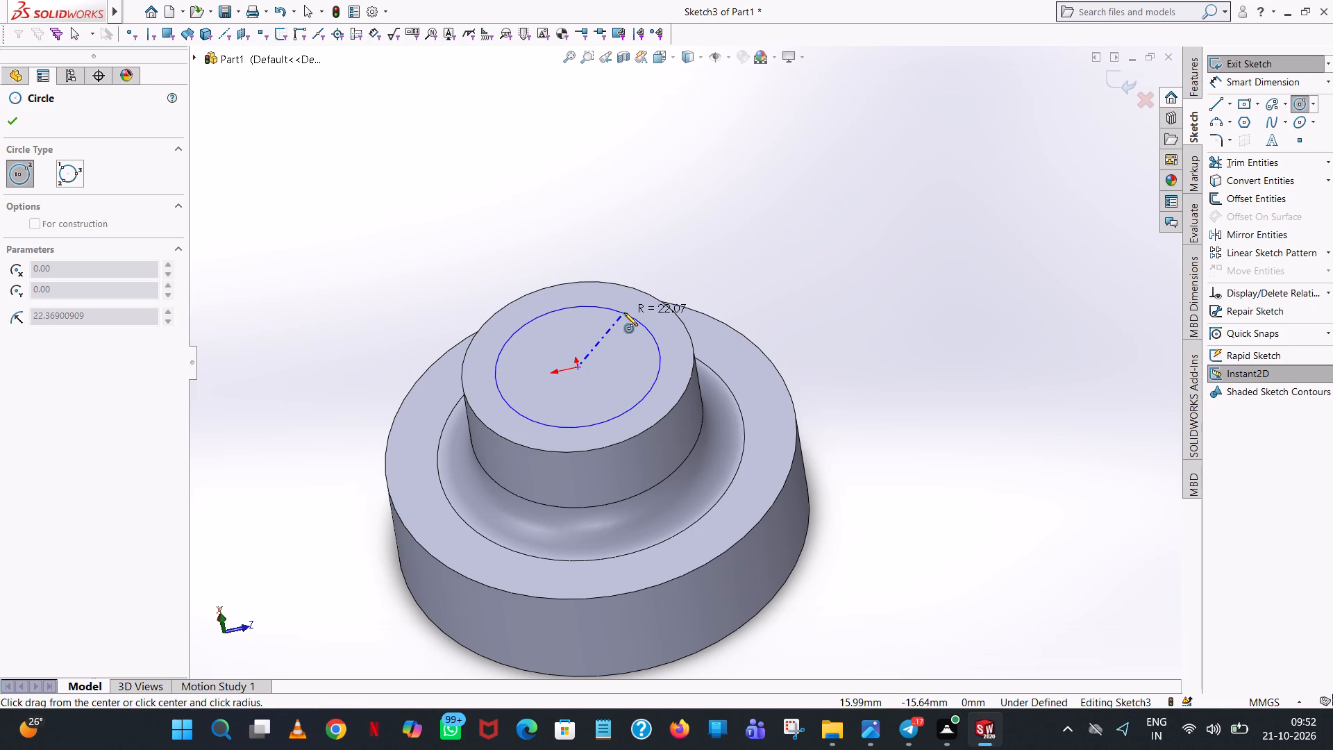
left_click(624, 312)
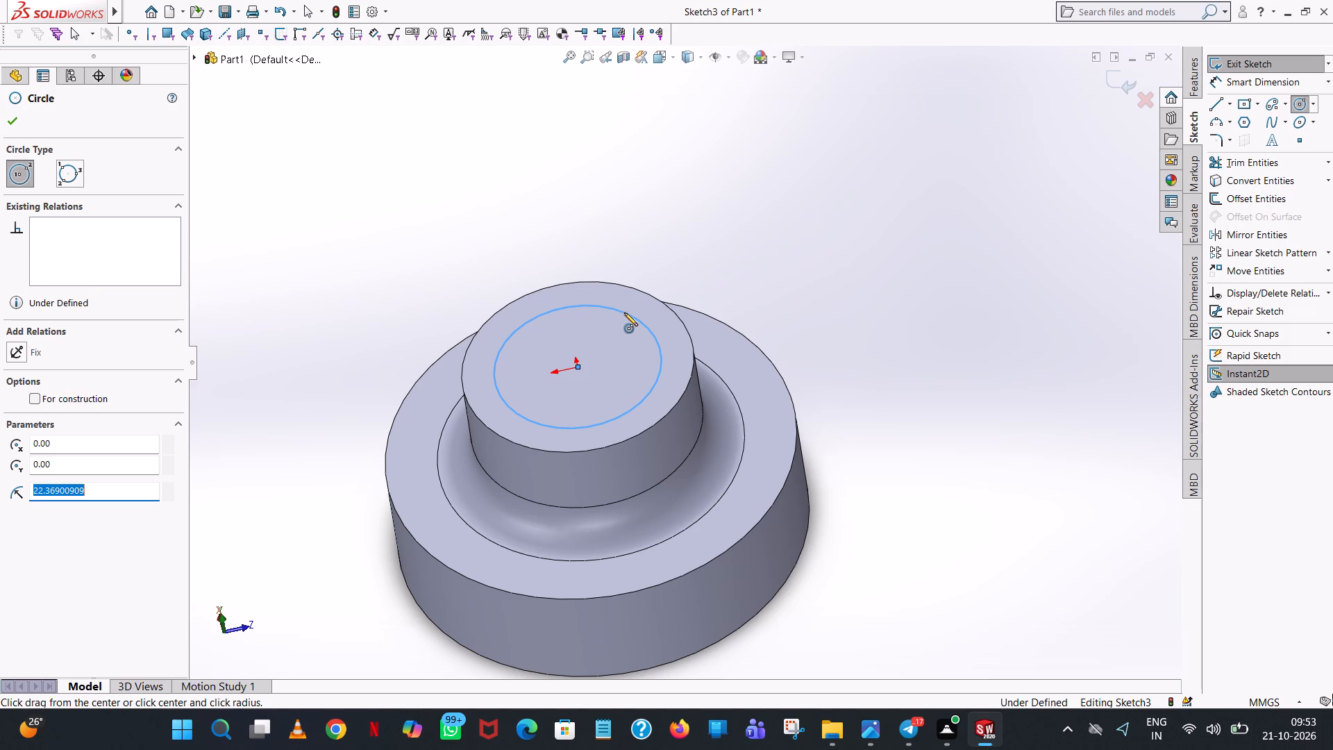
right_click(624, 312)
left_click(722, 331)
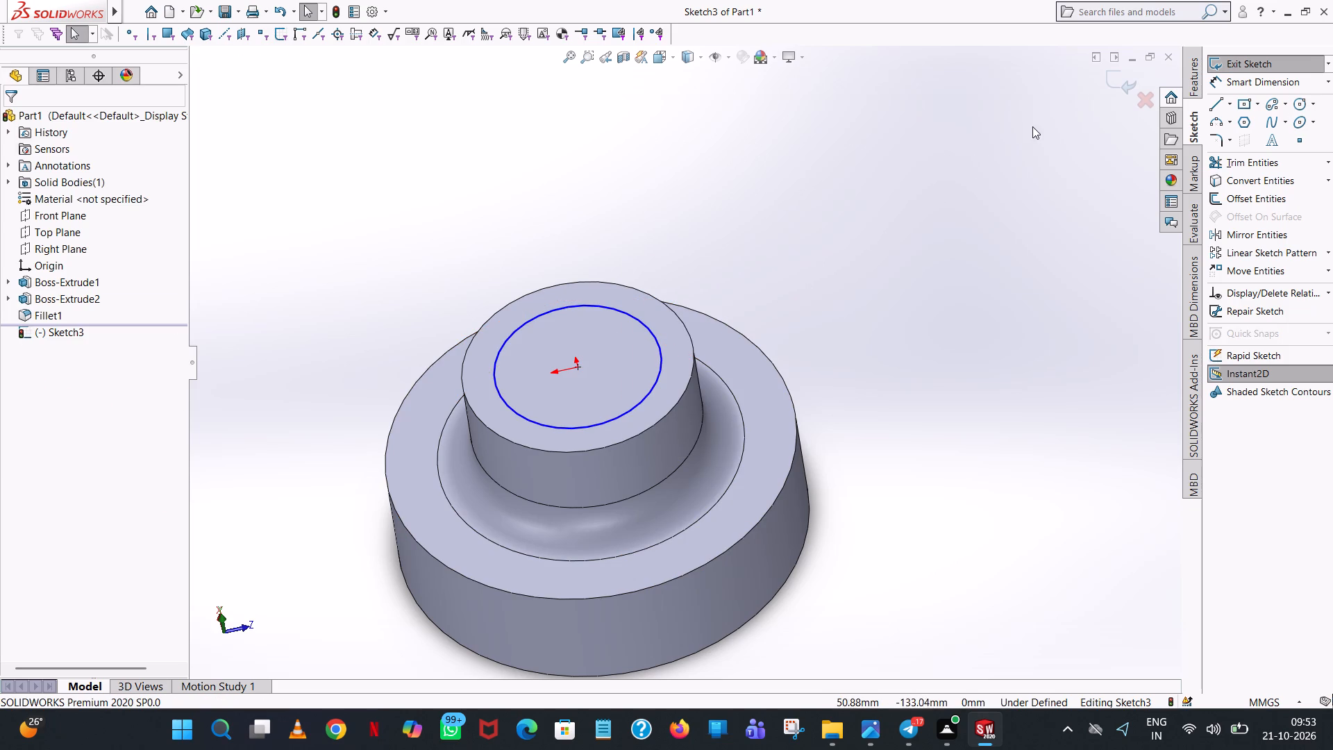
Add a diameter dimension of 52/2 (26 mm) to the circle on the boss's top face with Smart Dimension.
left_click(1280, 79)
left_click(659, 349)
left_click(966, 315)
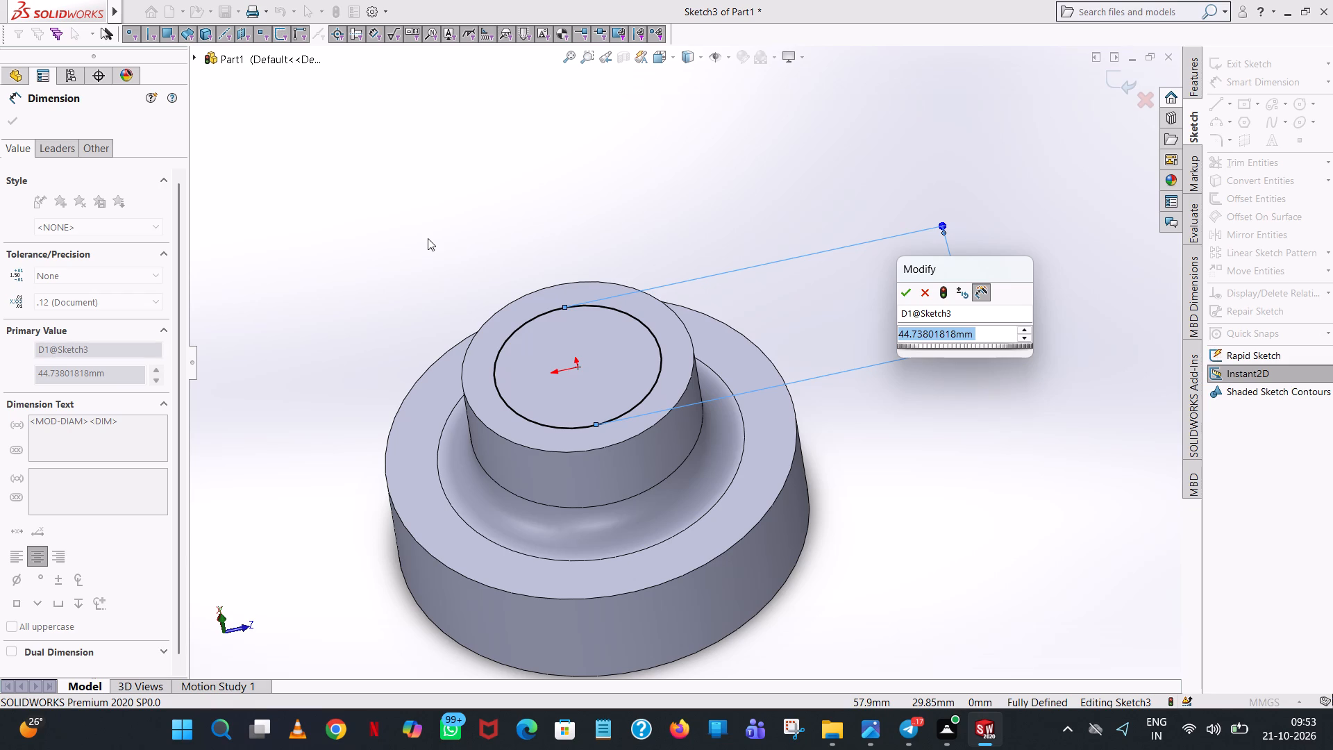
type("52/")
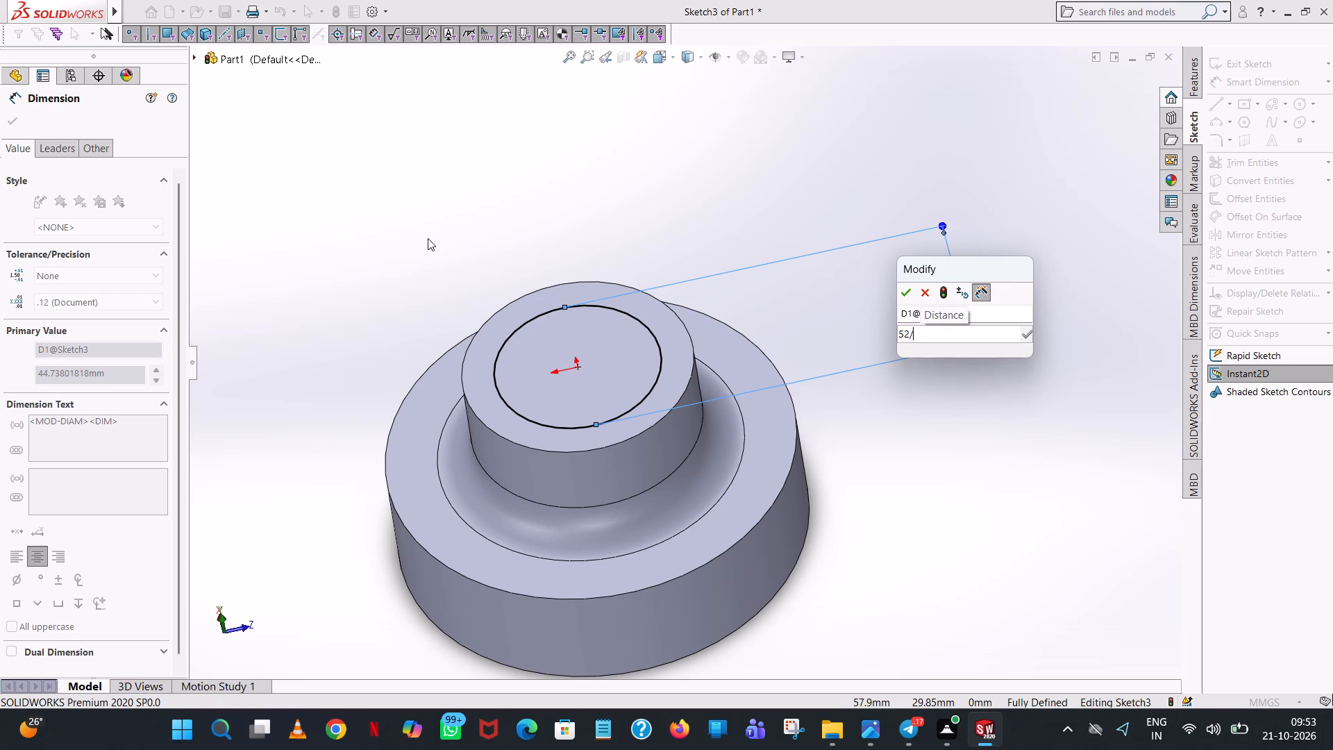
key("2")
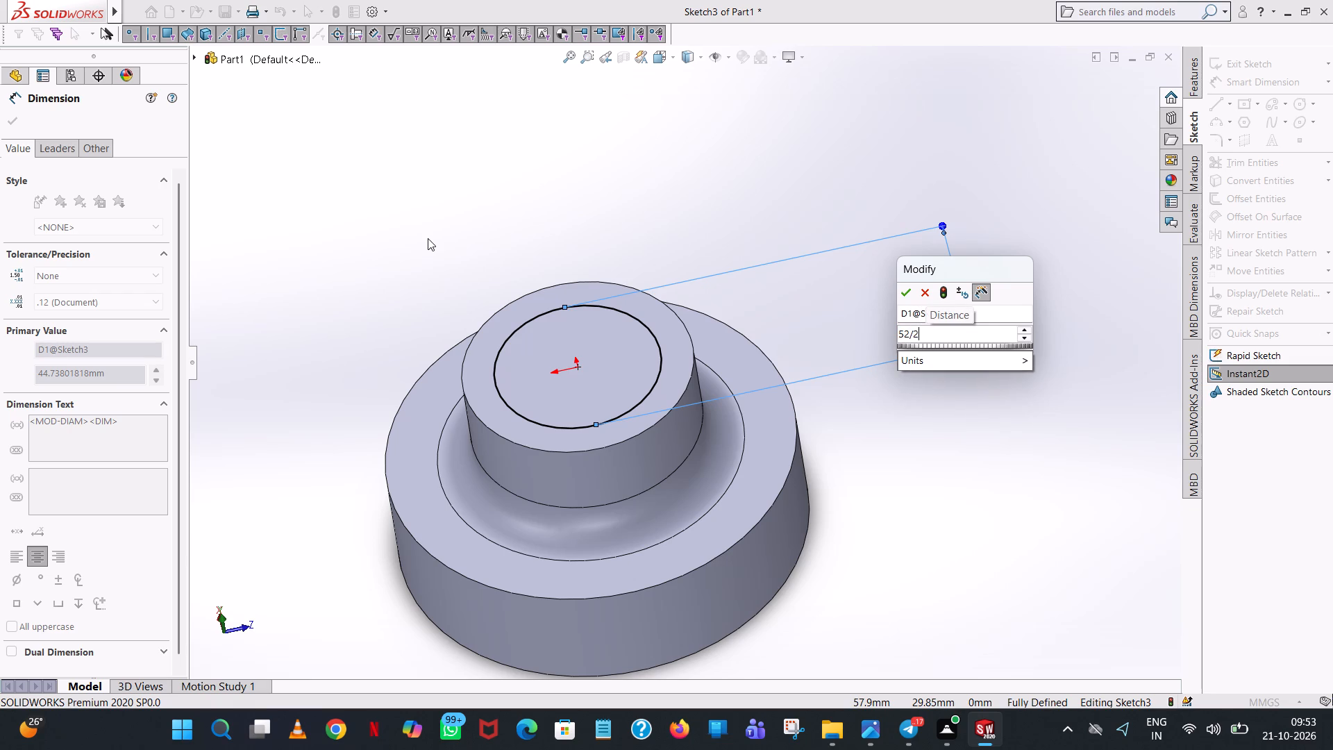
key("Return")
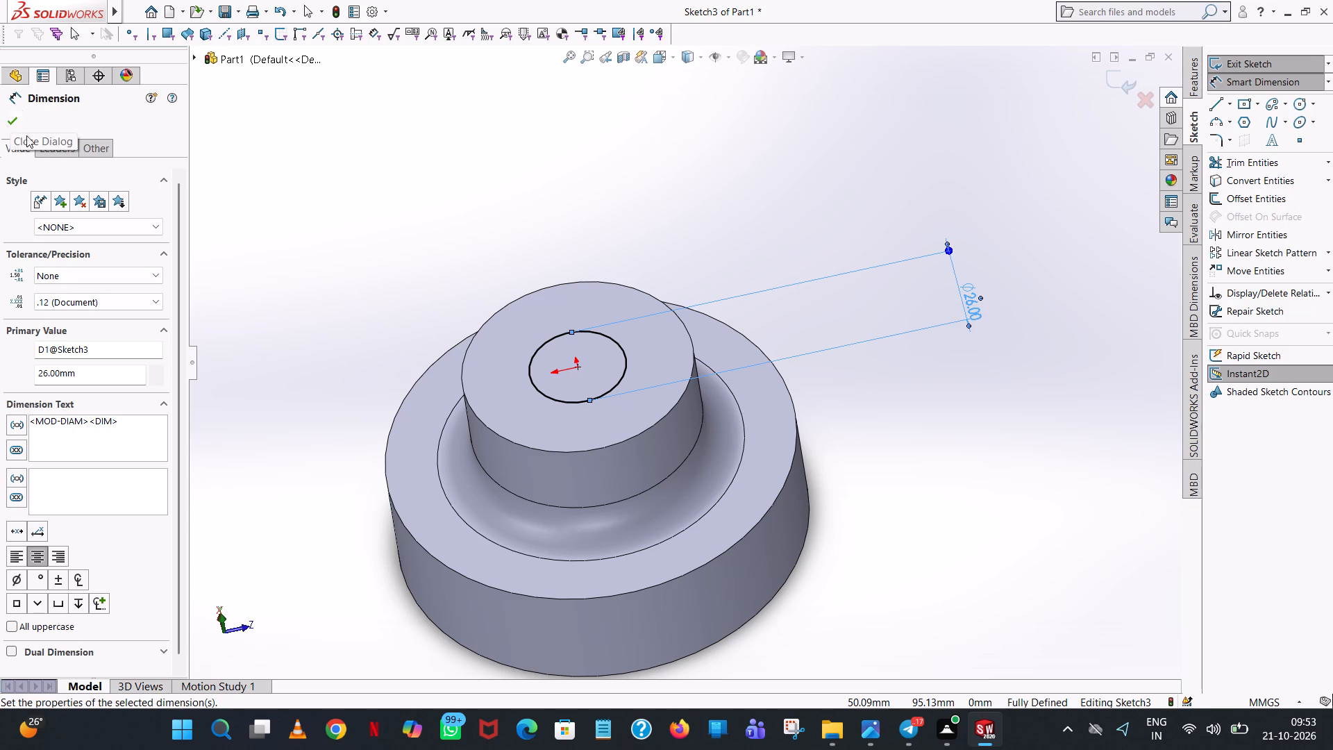
Set the diameter dimension of the circle on the boss's top face to 52 mm.
left_click(979, 306)
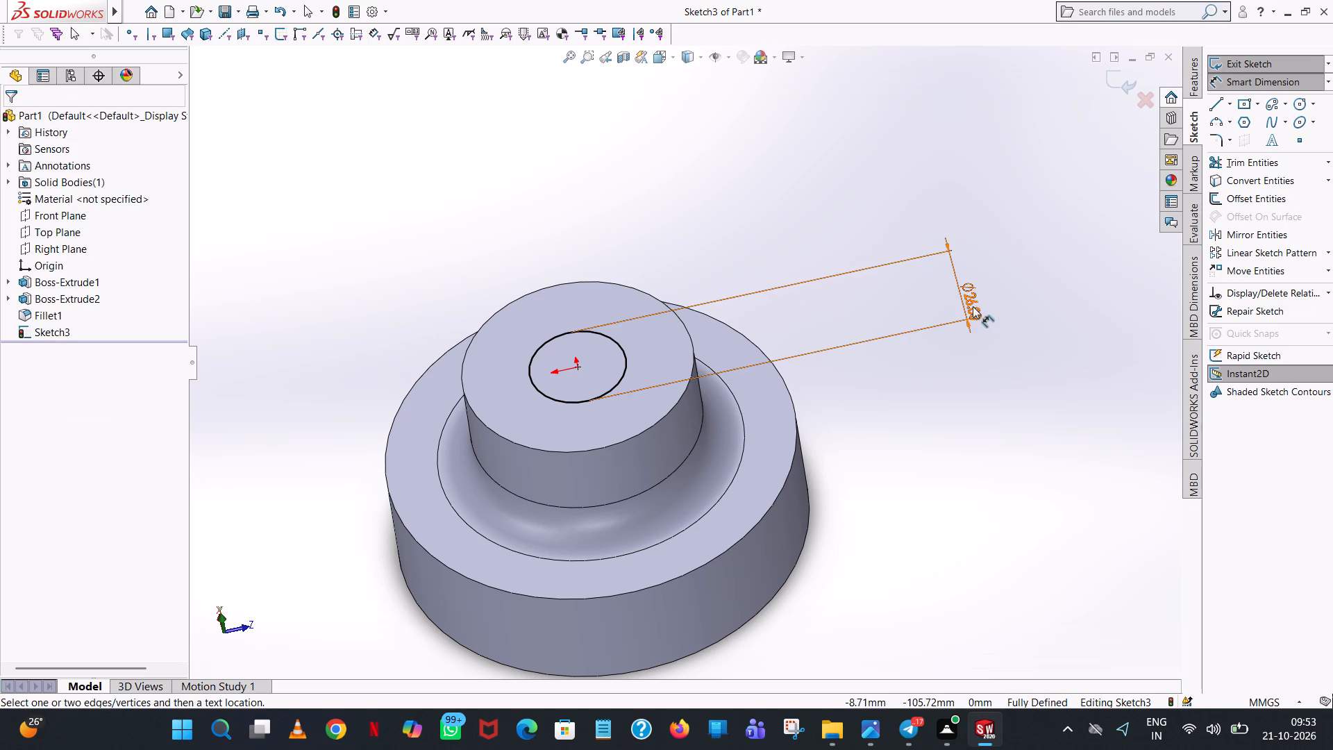
left_click(973, 306)
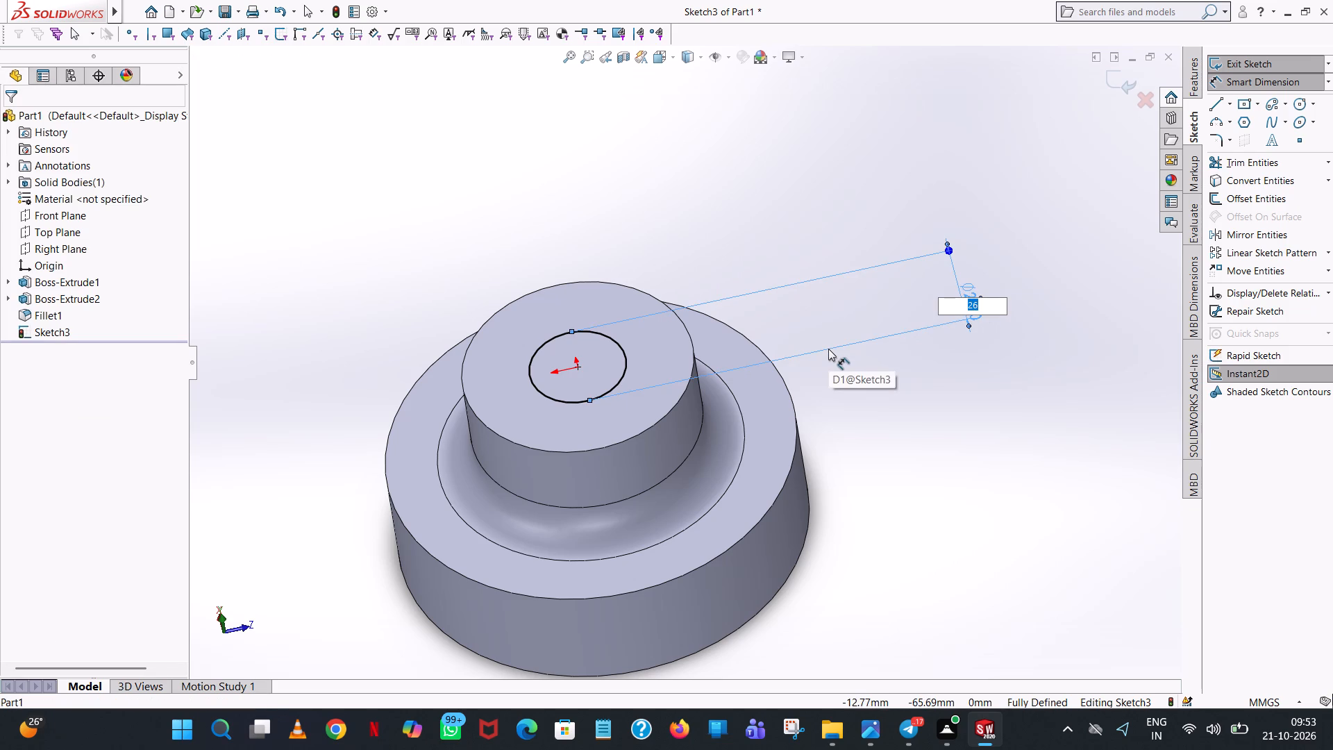
type("52")
key("Return")
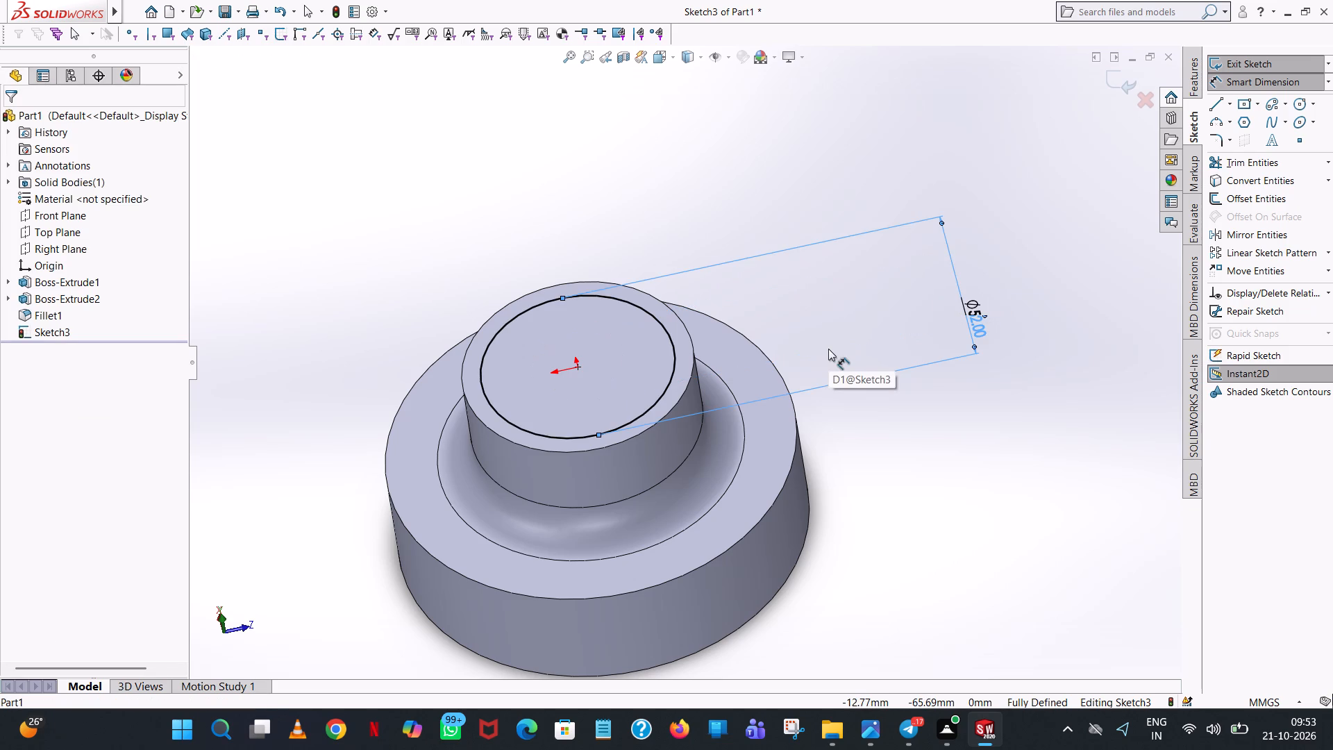
left_click(557, 233)
Cut the 52 mm circle down into the smaller boss with Extruded Cut at a blind depth of 31.5 mm.
scroll(736, 465, "up", 1)
middle_click_drag(737, 466, 789, 333)
scroll(789, 332, "up", 1)
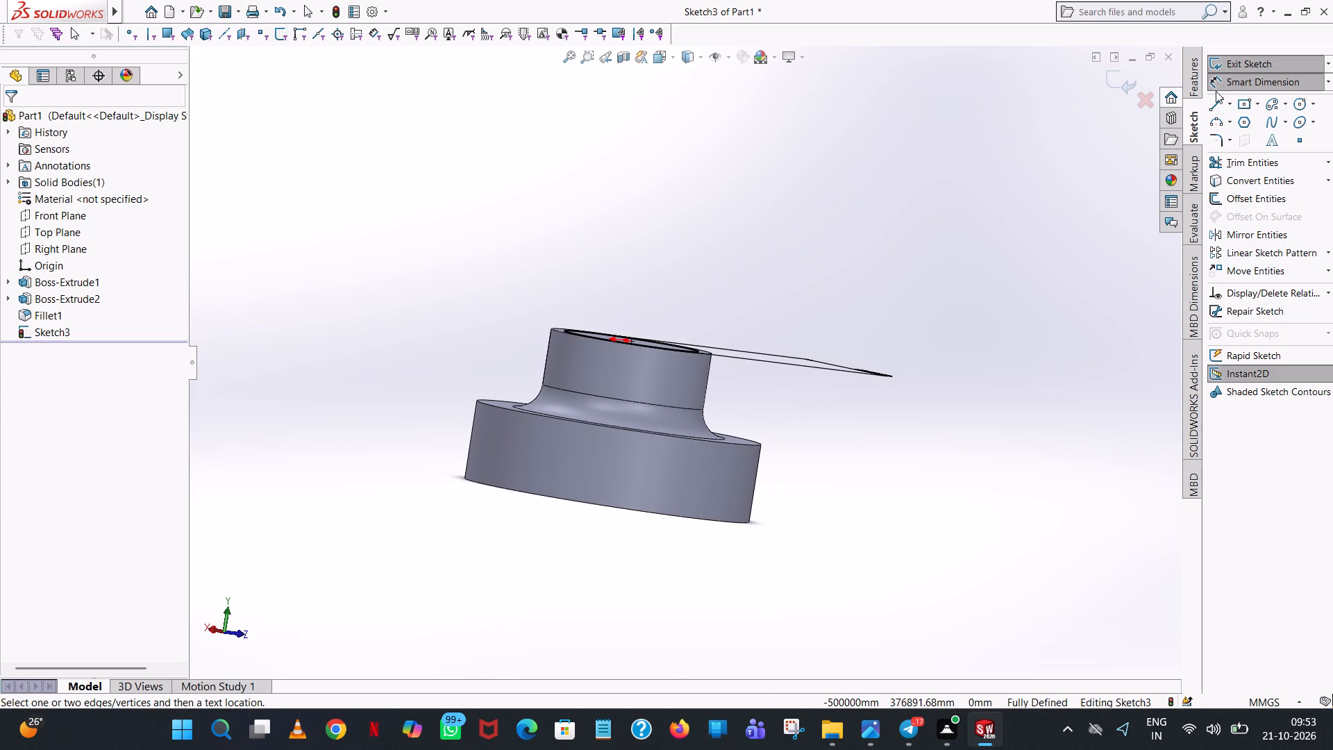
left_click(1199, 76)
left_click(1211, 157)
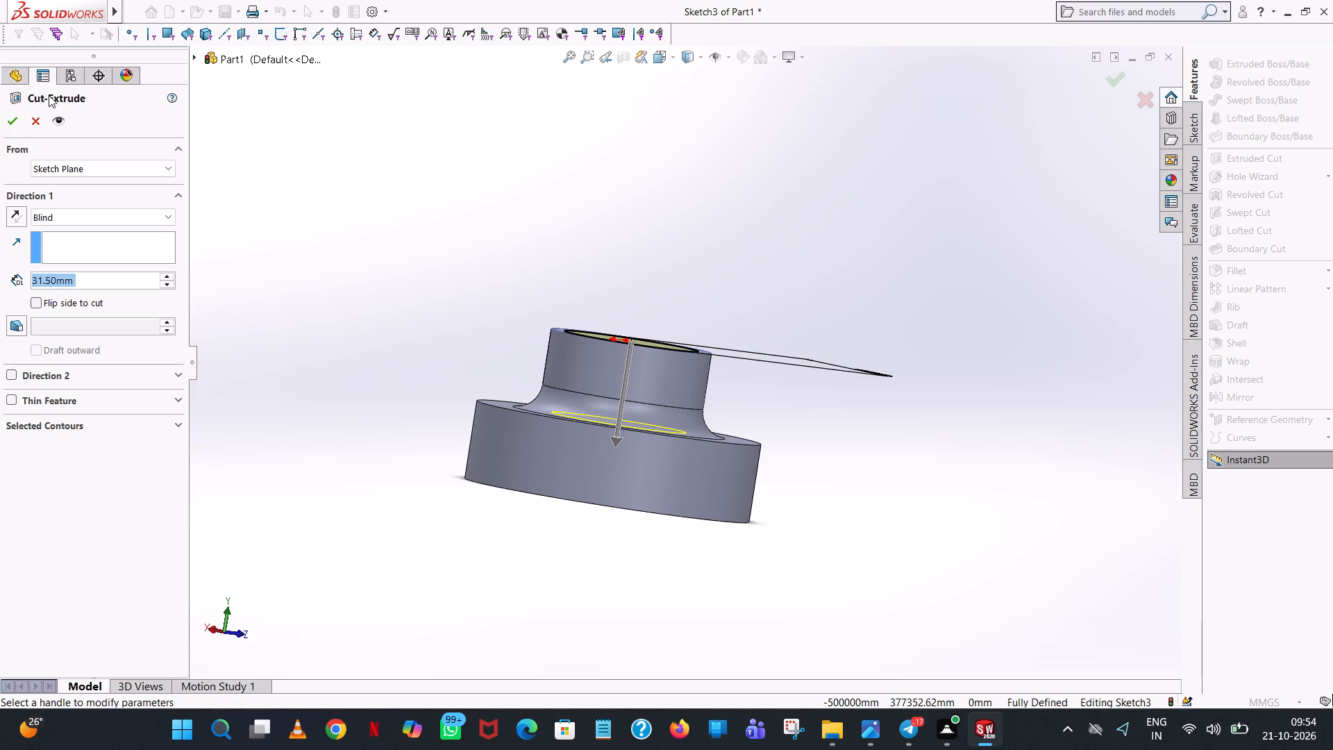
left_click(10, 119)
left_click(793, 256)
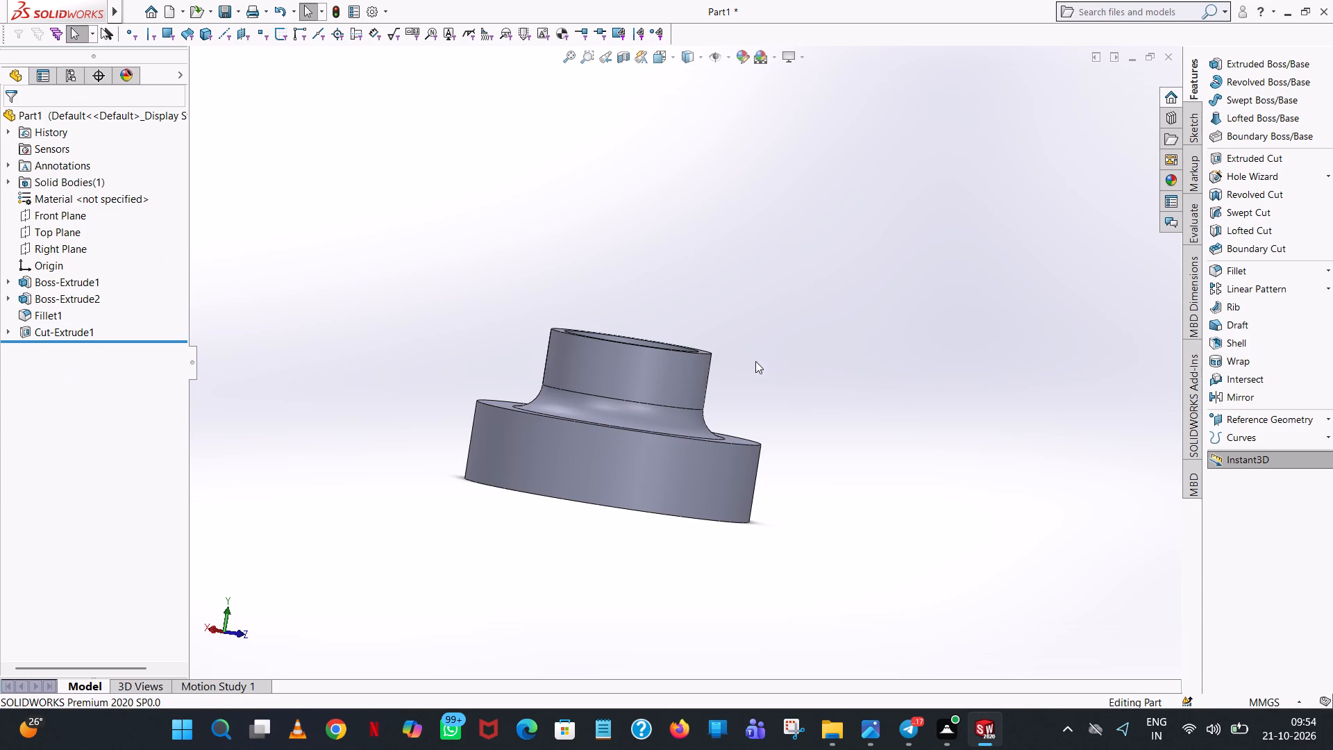
Start an Extruded Cut sketch on the base's bottom face and draw a circle centred on the origin, about 36.2 mm in radius.
middle_click_drag(753, 438, 957, 358)
scroll(857, 527, "up", 1)
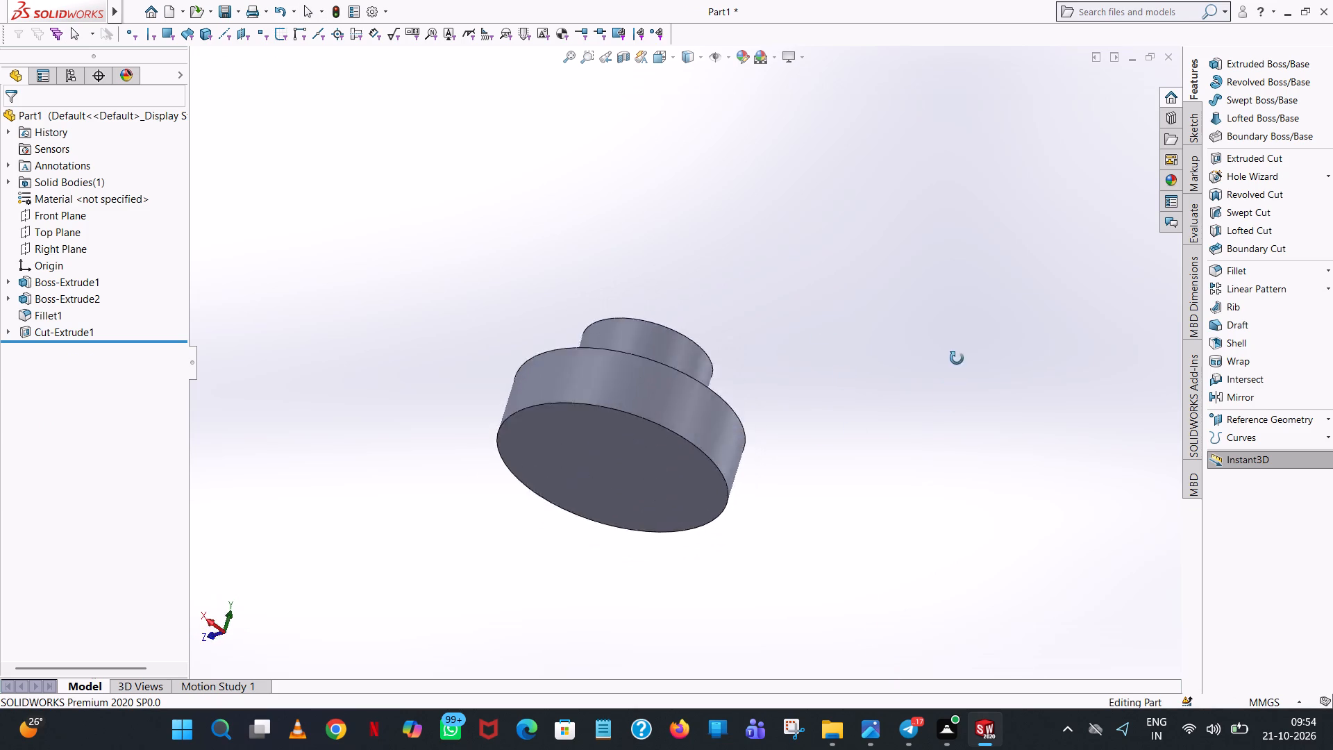
middle_click_drag(957, 358, 988, 194)
scroll(860, 323, "up", 1)
scroll(852, 326, "down", 1)
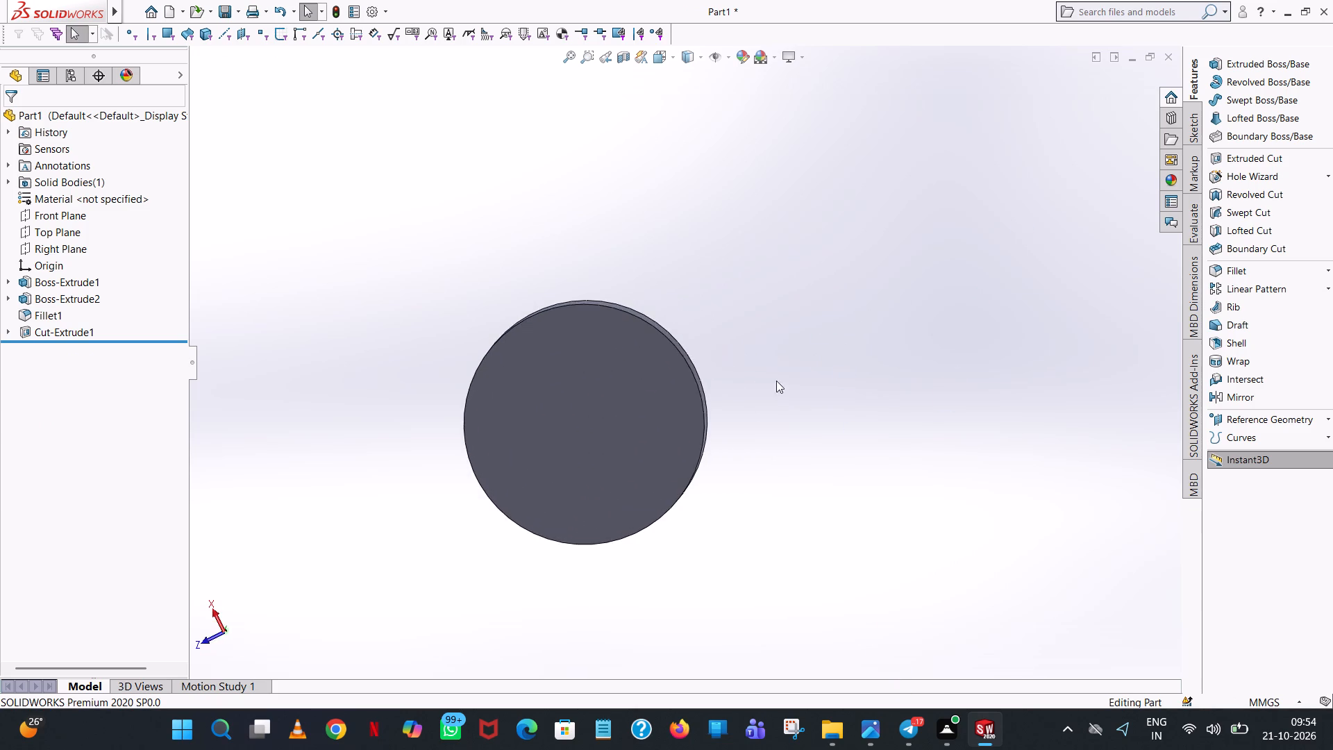
scroll(776, 381, "down", 2)
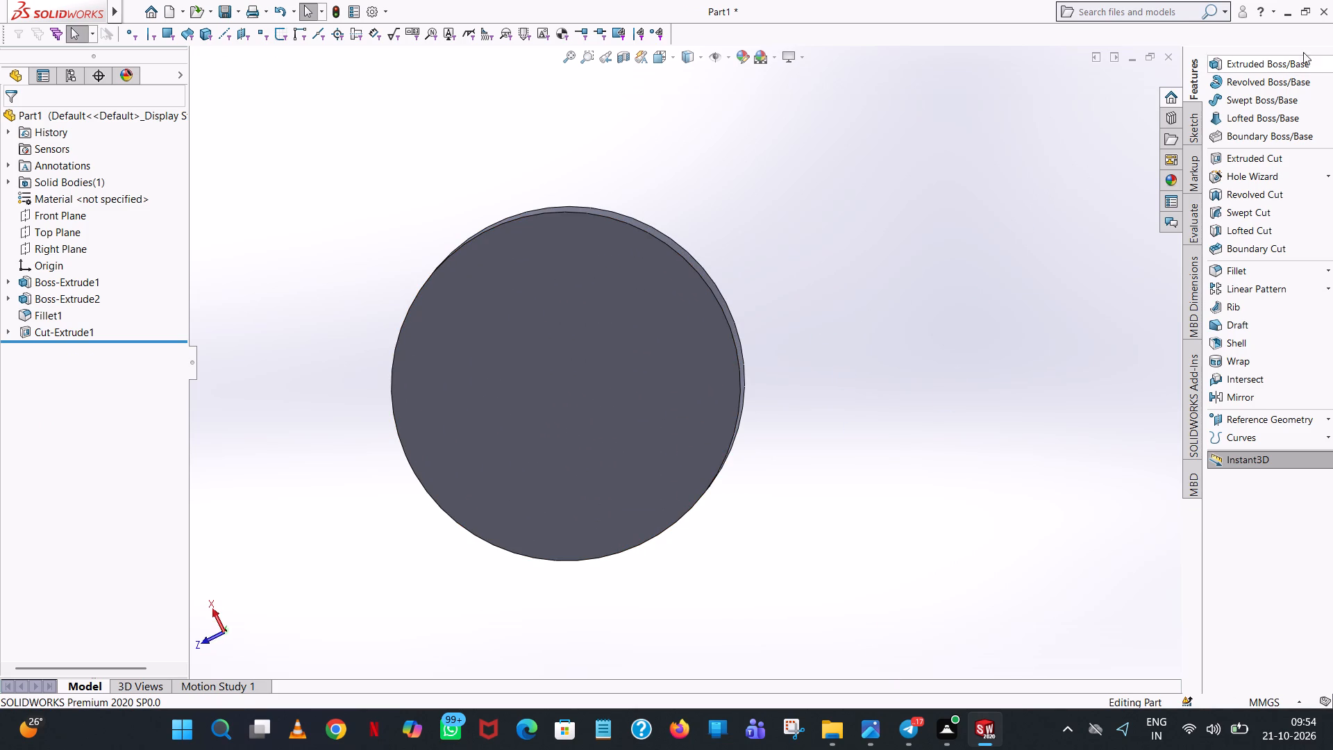
left_click(1253, 154)
left_click(641, 324)
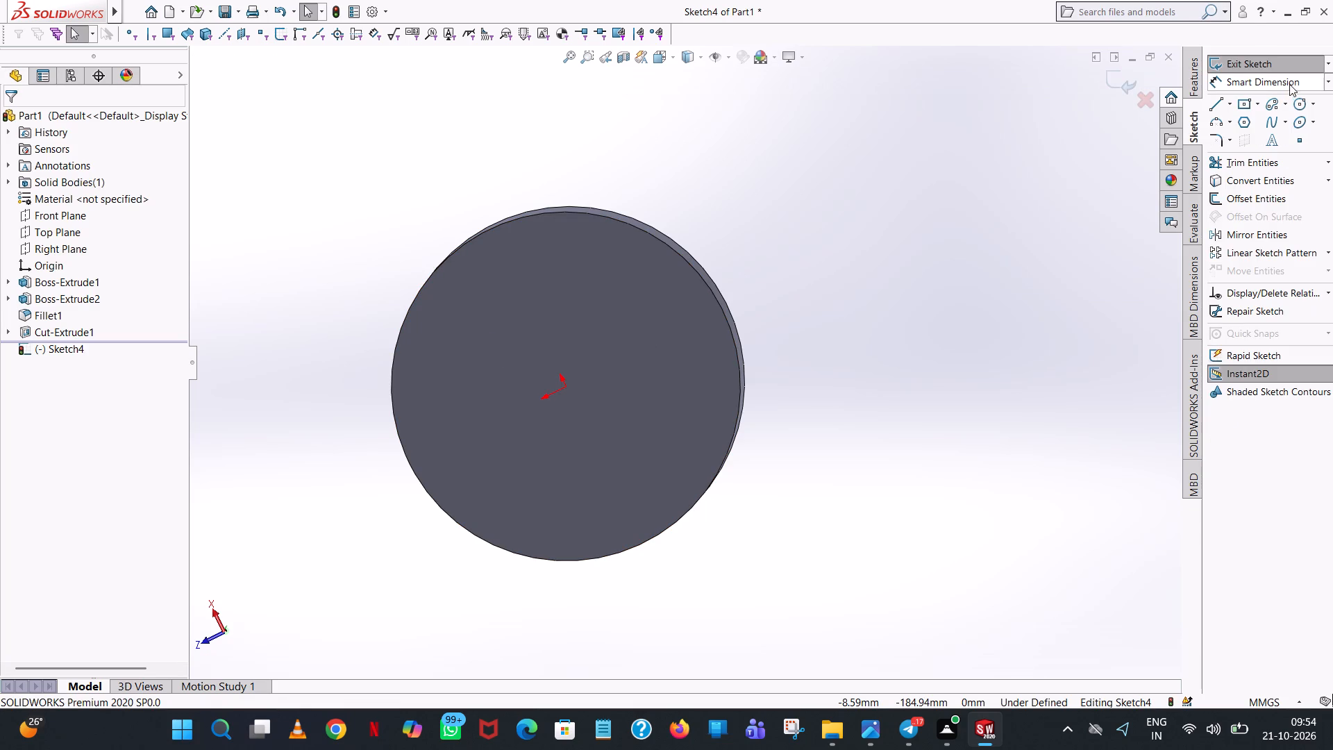
left_click(1299, 101)
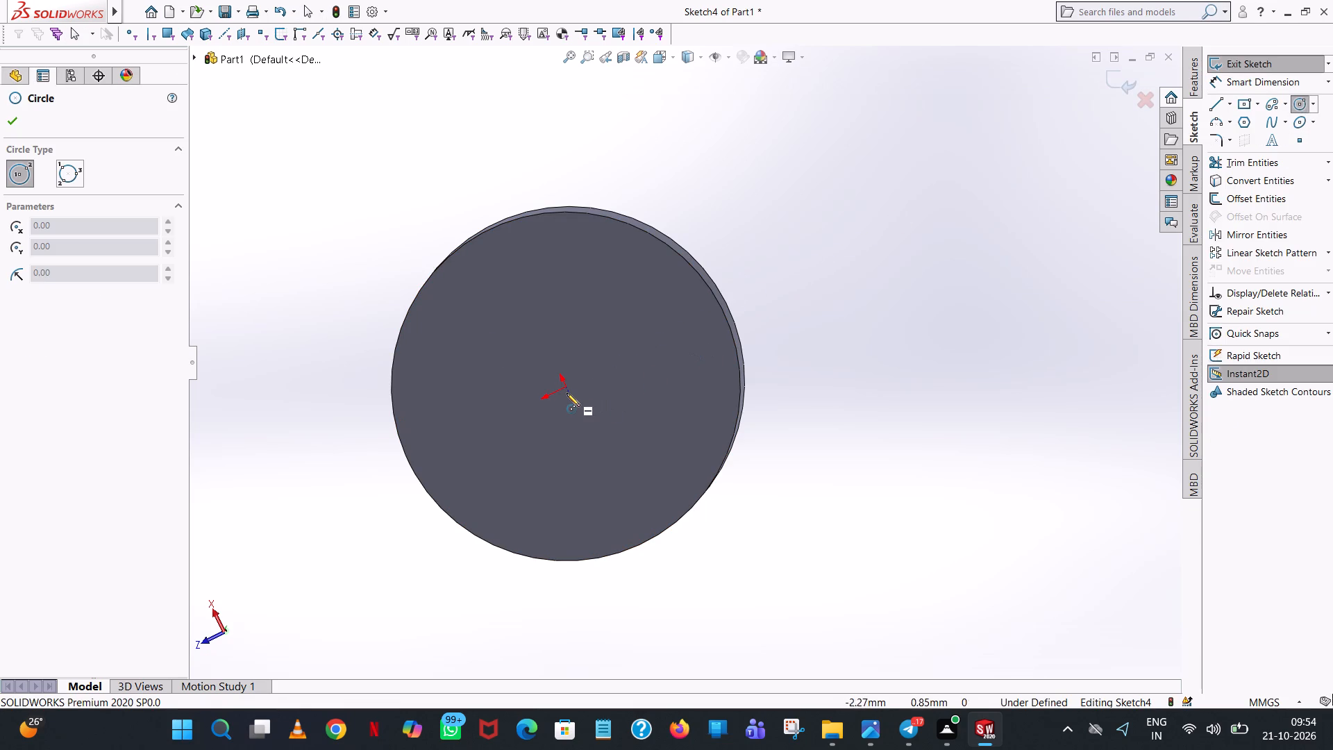
left_click(564, 385)
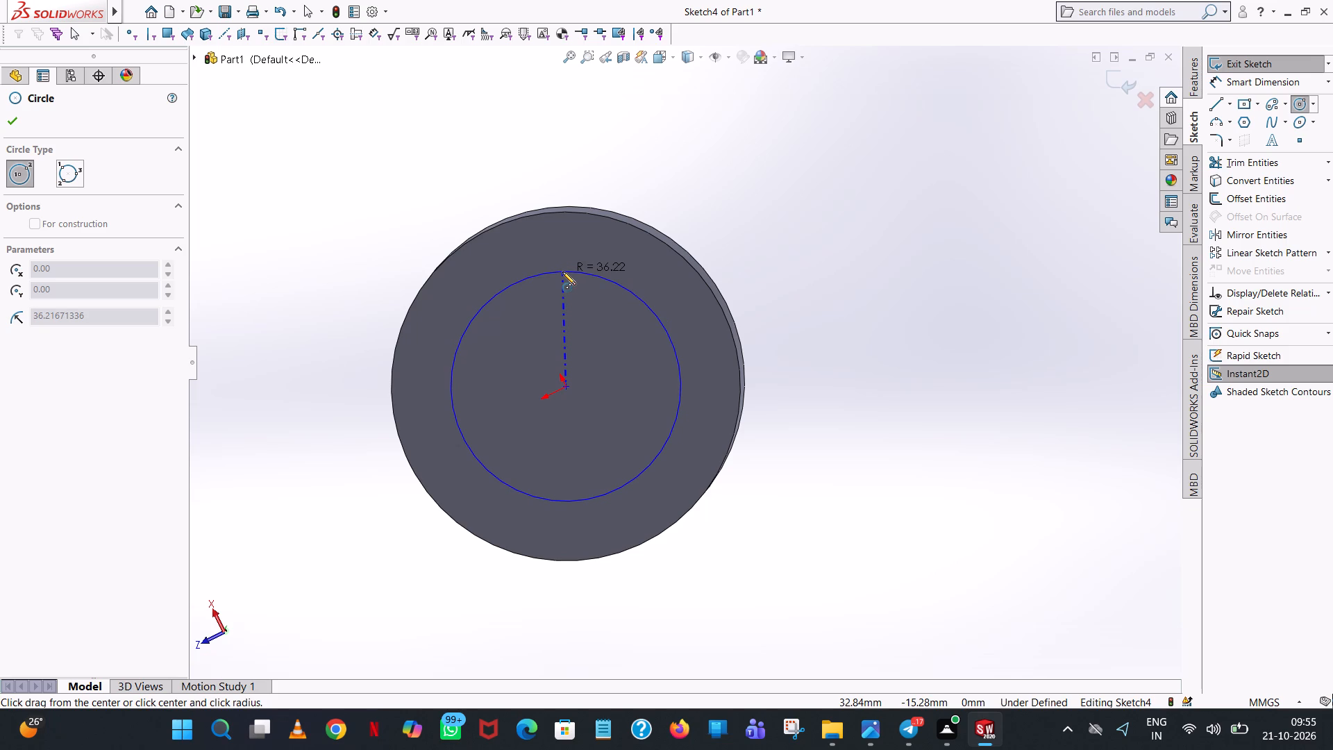
left_click(562, 272)
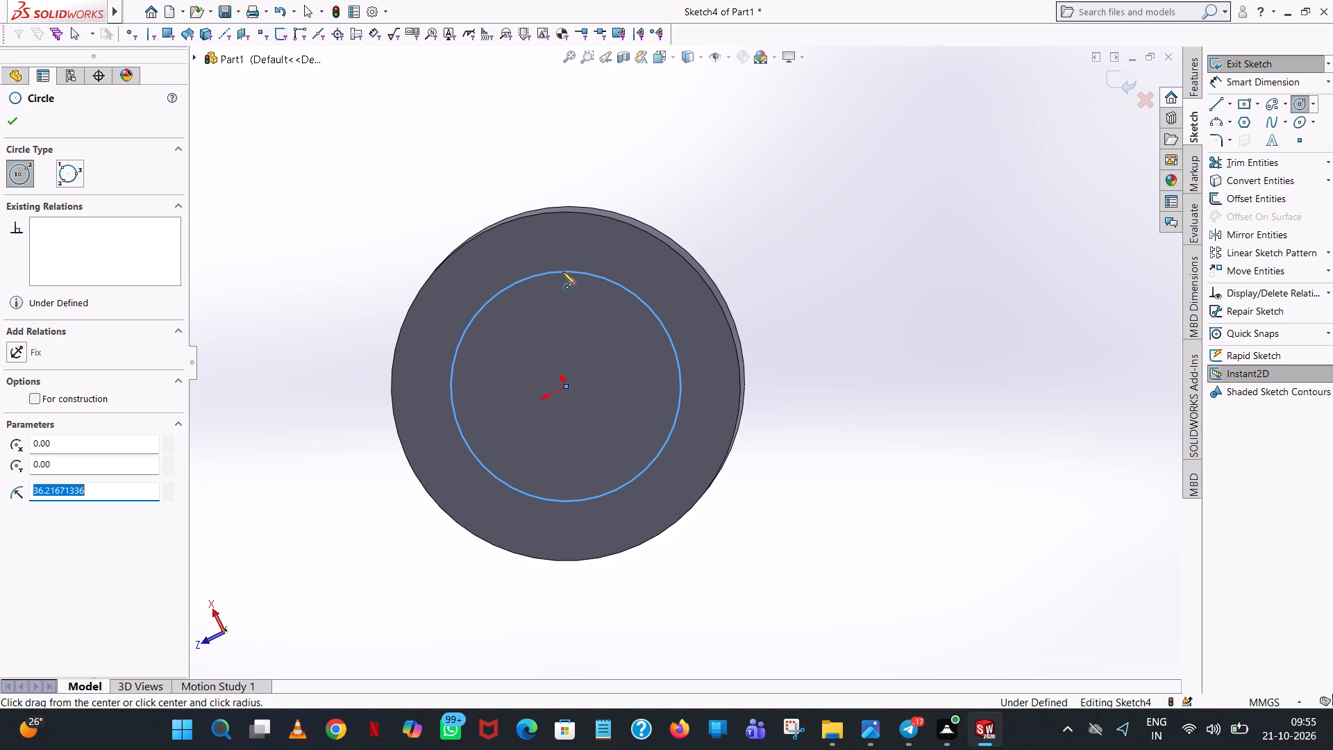
Set the radius of the circle on the base's bottom face to 24.50/2 (12.25 mm).
type("24")
key("period")
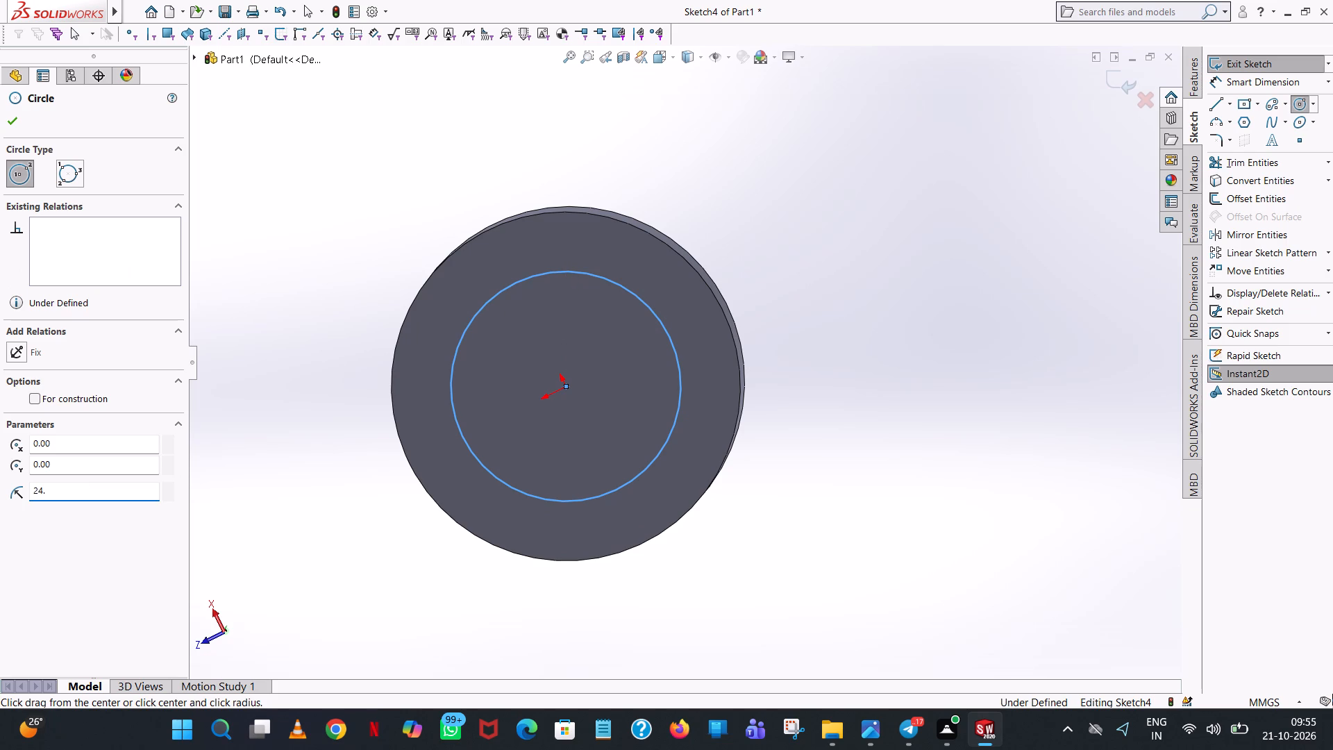
type("50/")
key("2")
key("Return")
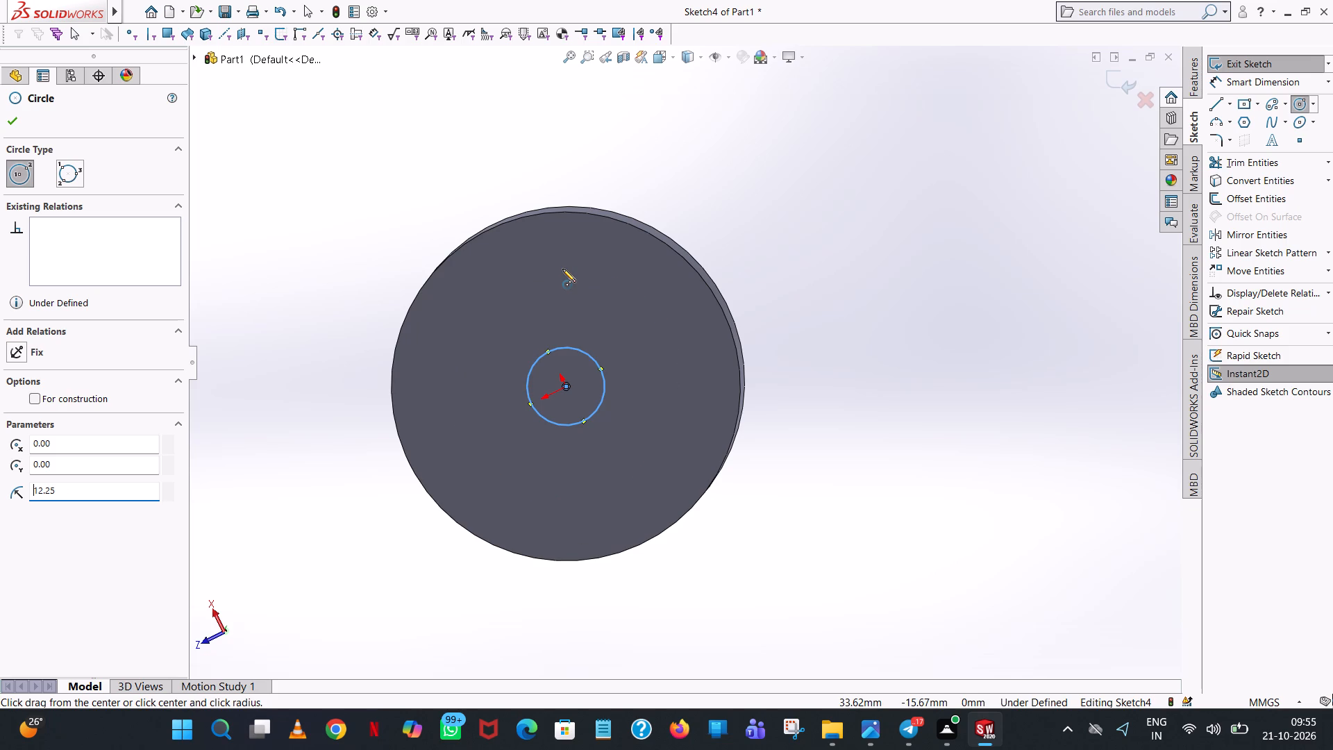
left_click(15, 122)
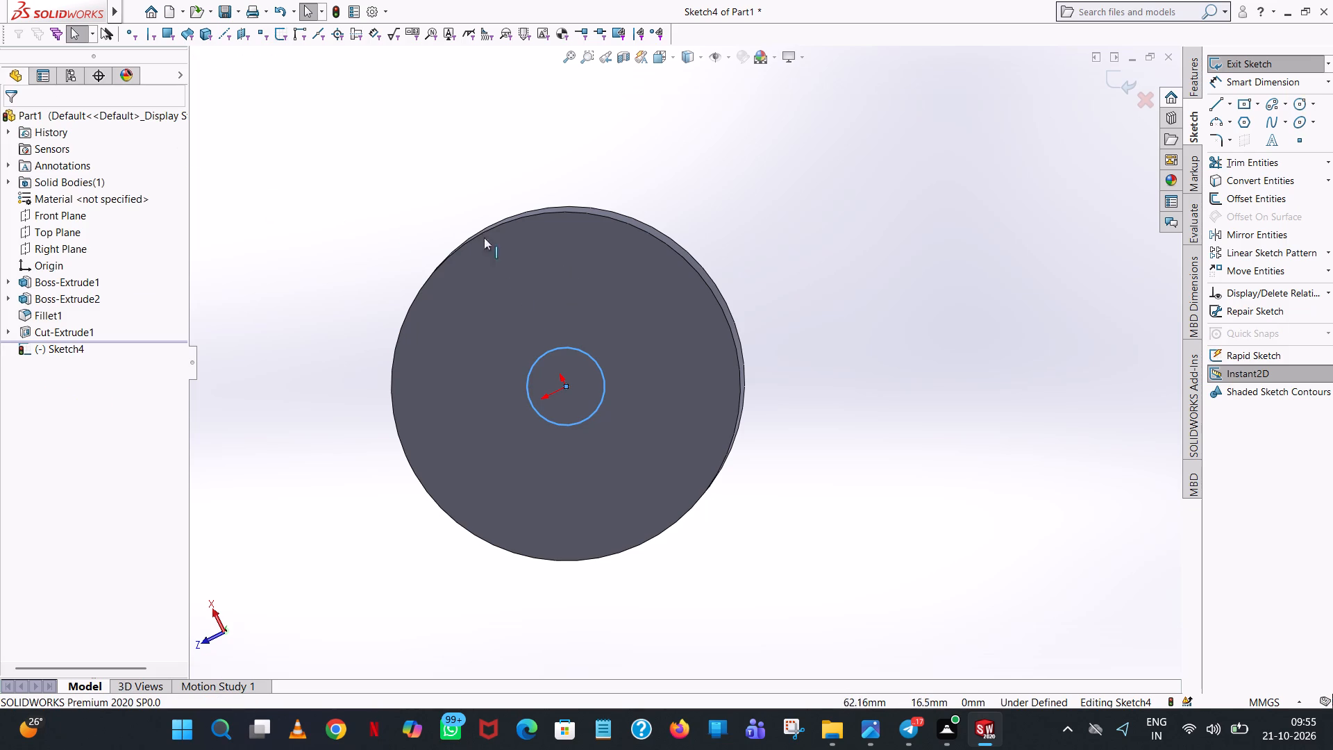
left_click(587, 142)
Add a diameter dimension to the circle on the base's bottom face with Smart Dimension.
middle_click_drag(585, 147, 598, 440)
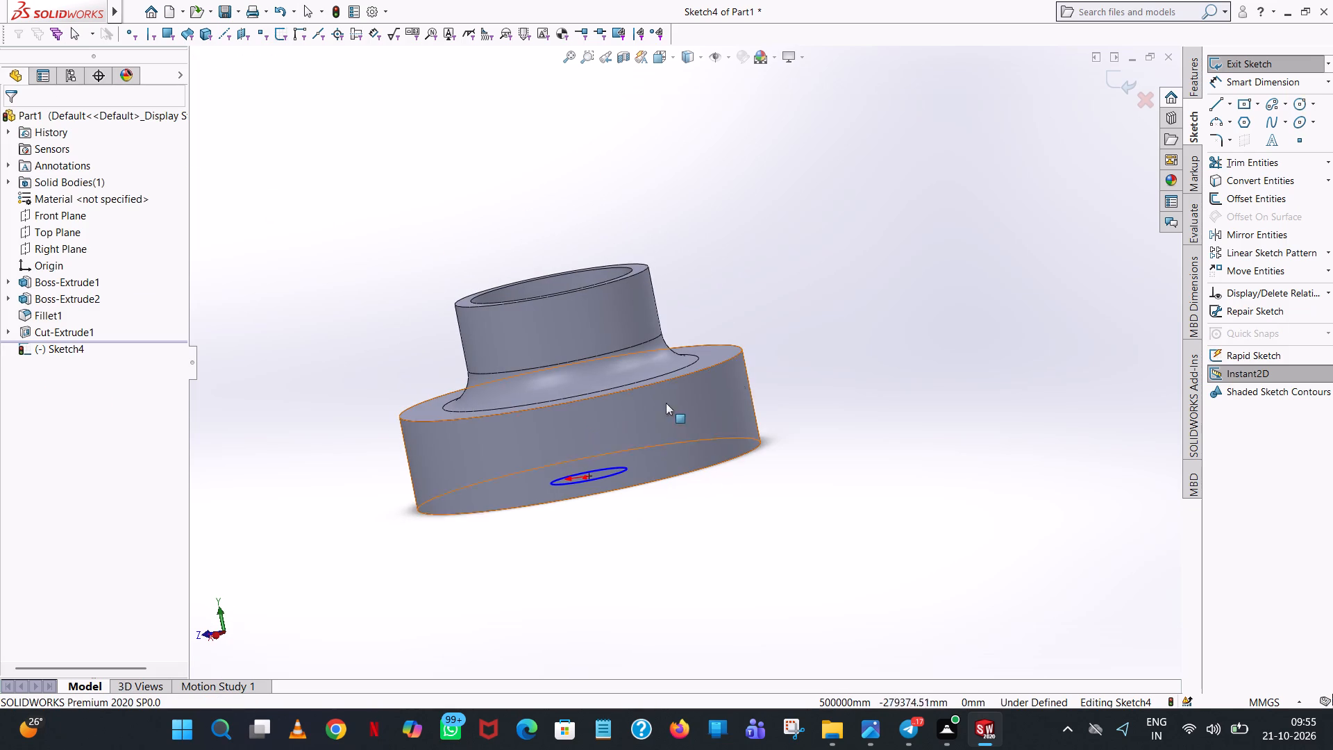
left_click(1270, 81)
scroll(1011, 347, "up", 1)
middle_click_drag(1007, 358, 1005, 353)
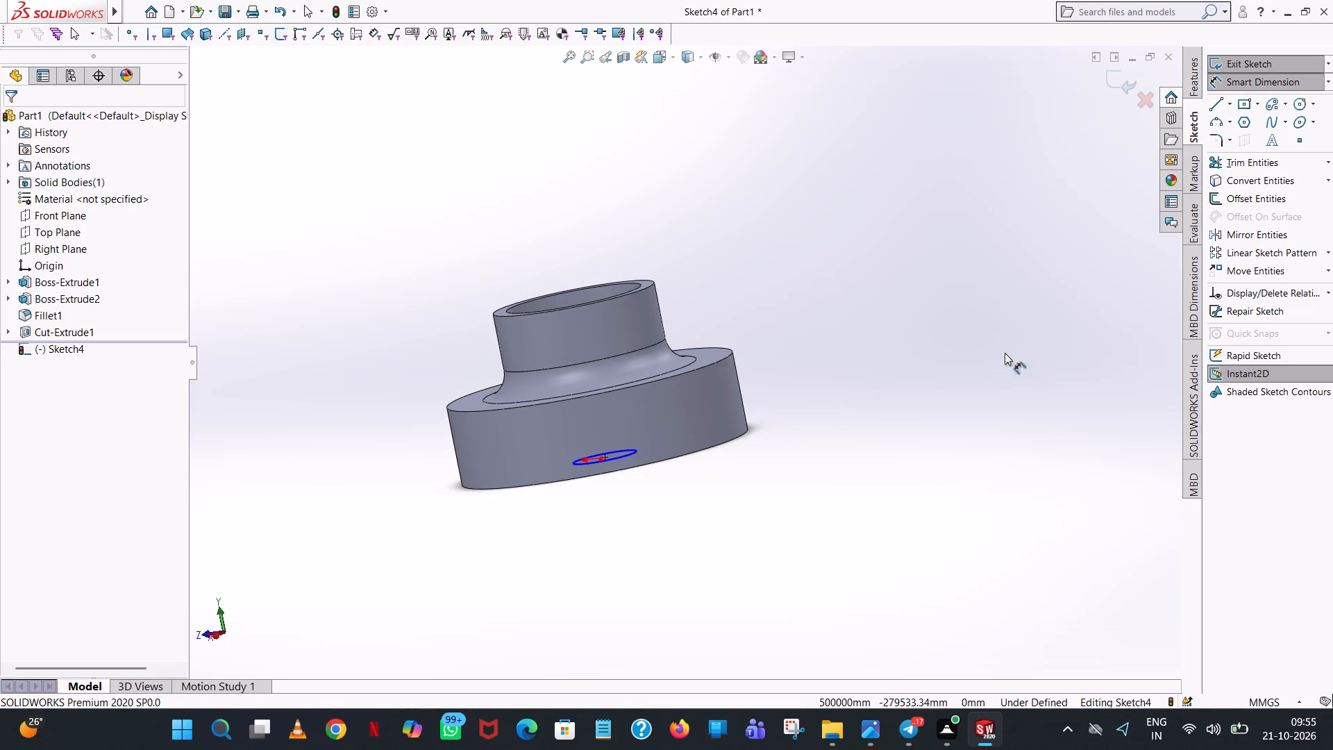
middle_click_drag(1005, 353, 981, 210)
scroll(981, 210, "up", 2)
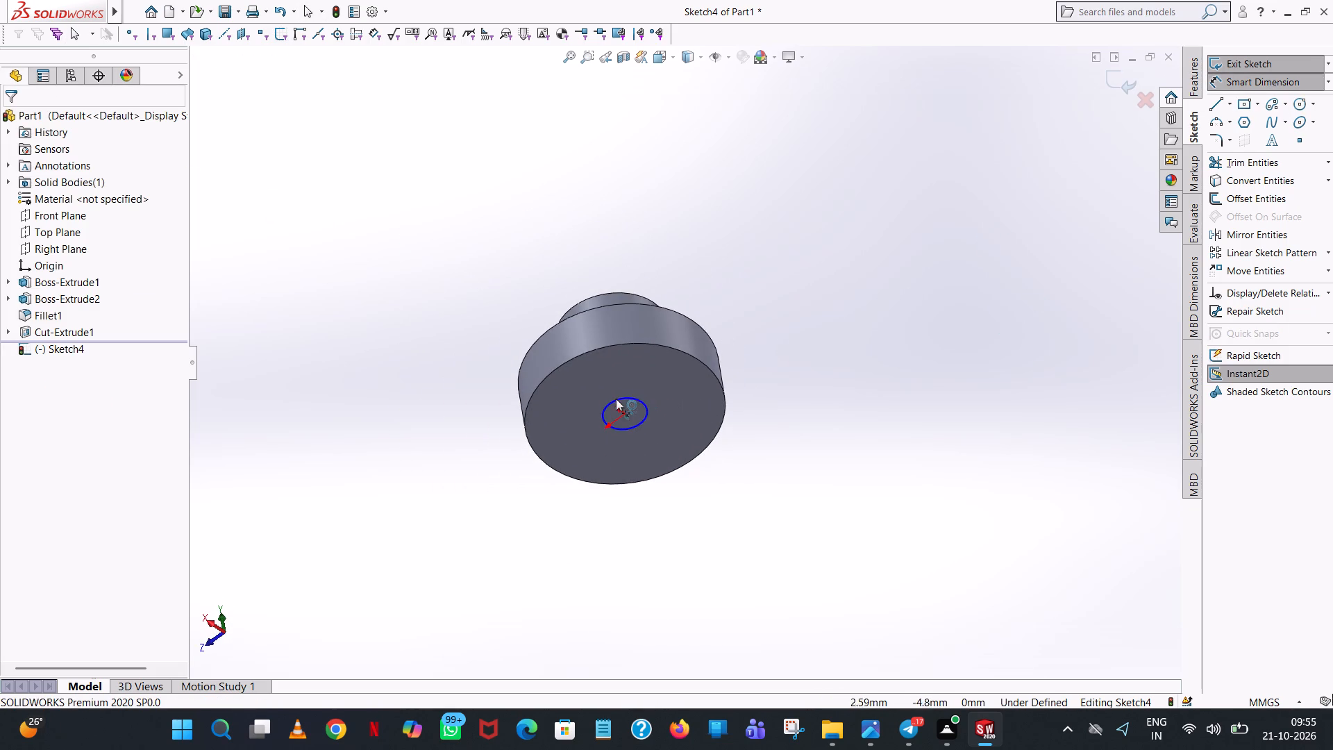
left_click(617, 401)
left_click(910, 214)
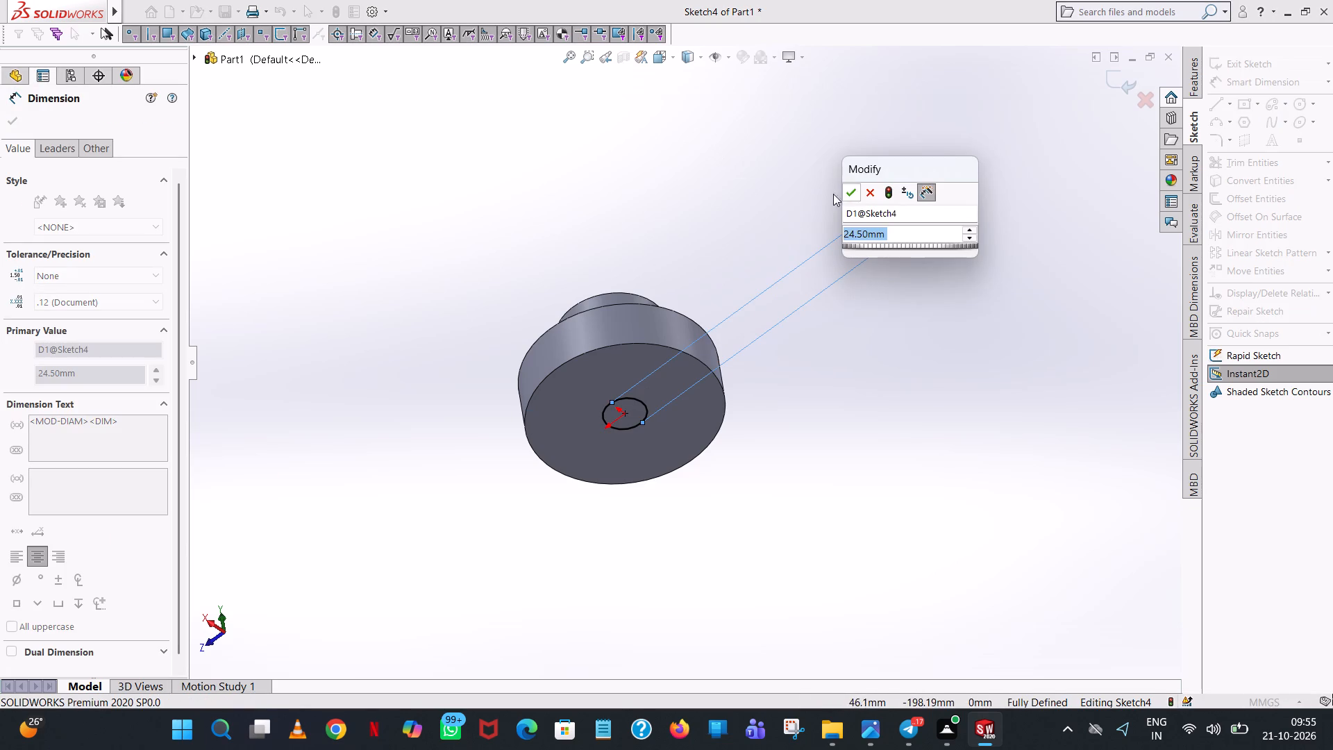
left_click(856, 197)
left_click(915, 136)
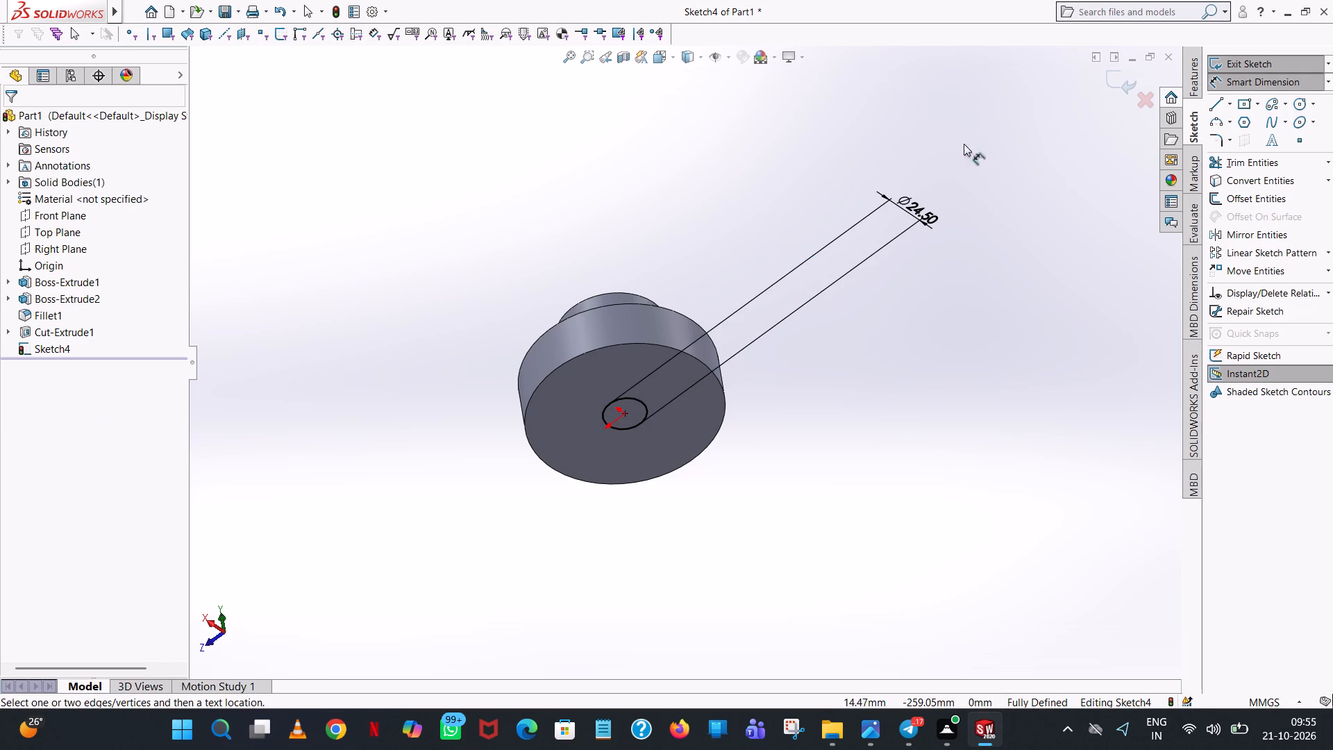
Cut the bottom-face circle up through the base with Extruded Cut at a blind depth of 31.5 mm.
left_click(1194, 75)
left_click(1275, 162)
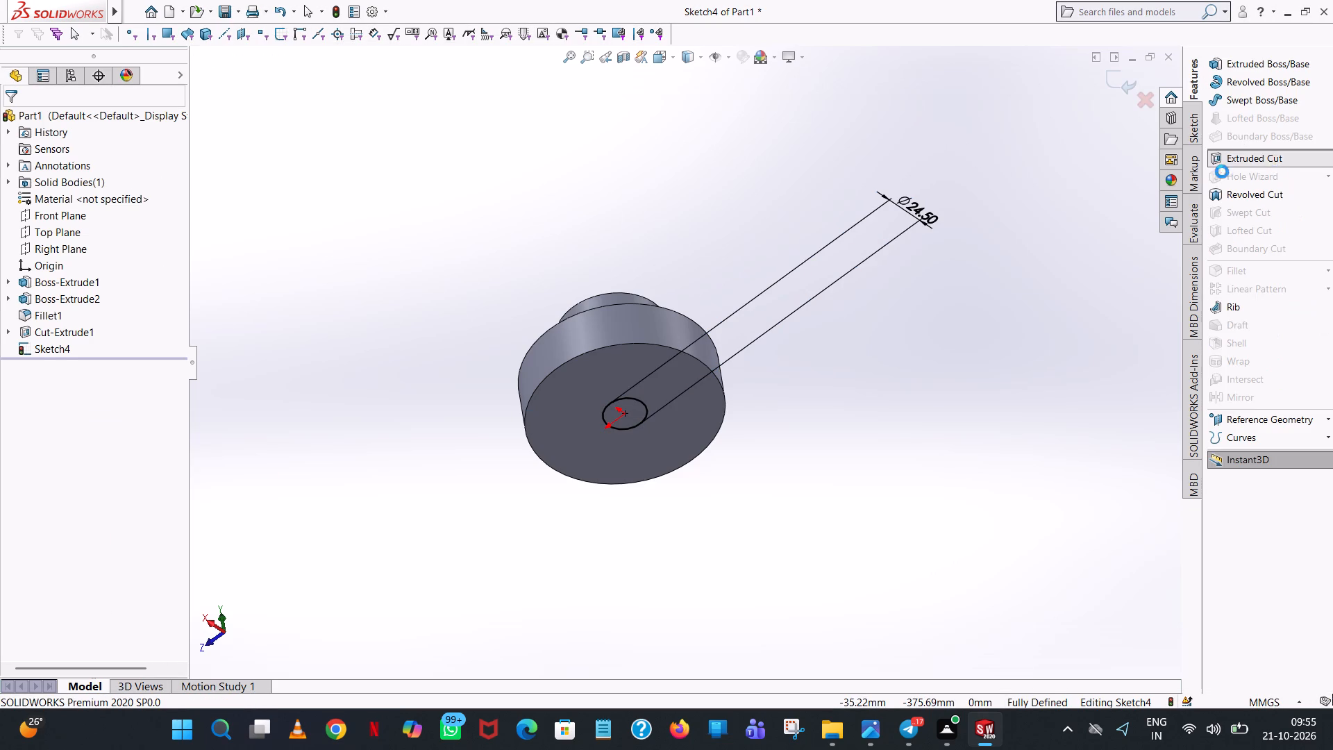
middle_click_drag(517, 203, 673, 519)
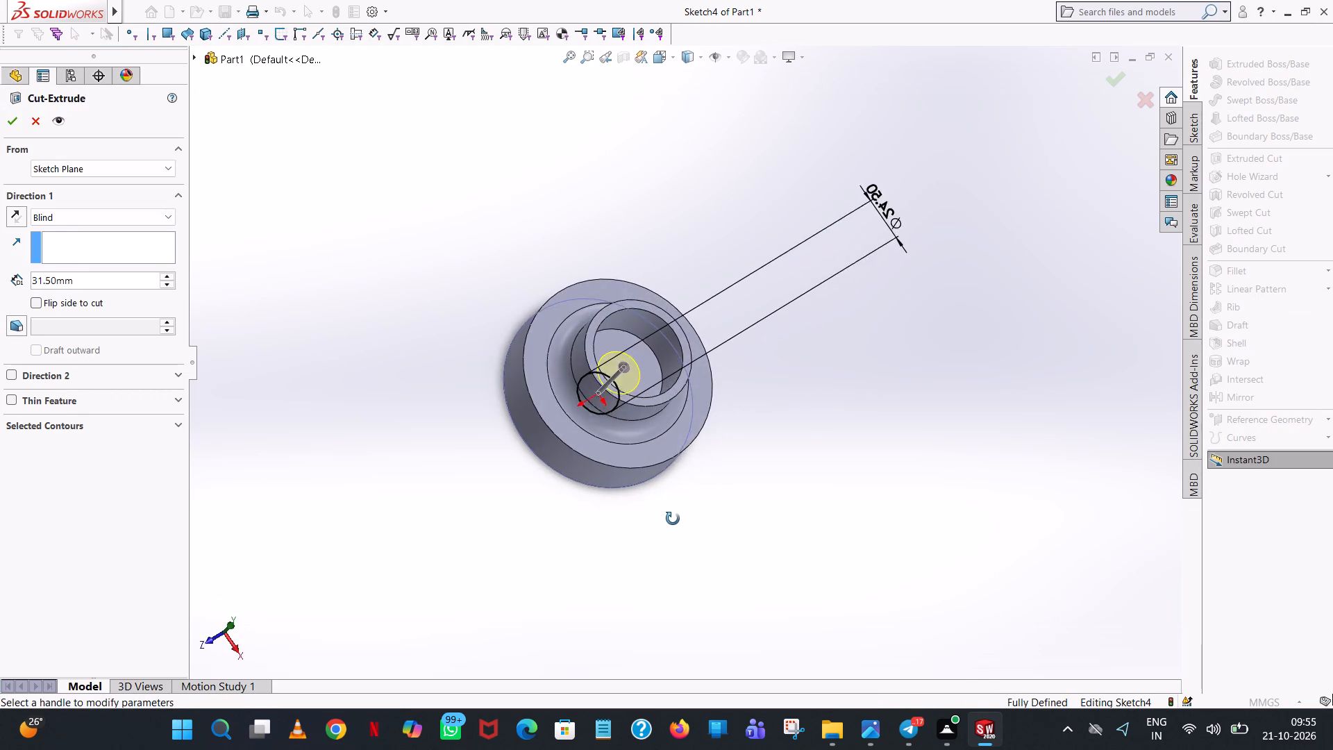
middle_click_drag(673, 519, 651, 543)
scroll(657, 531, "down", 1)
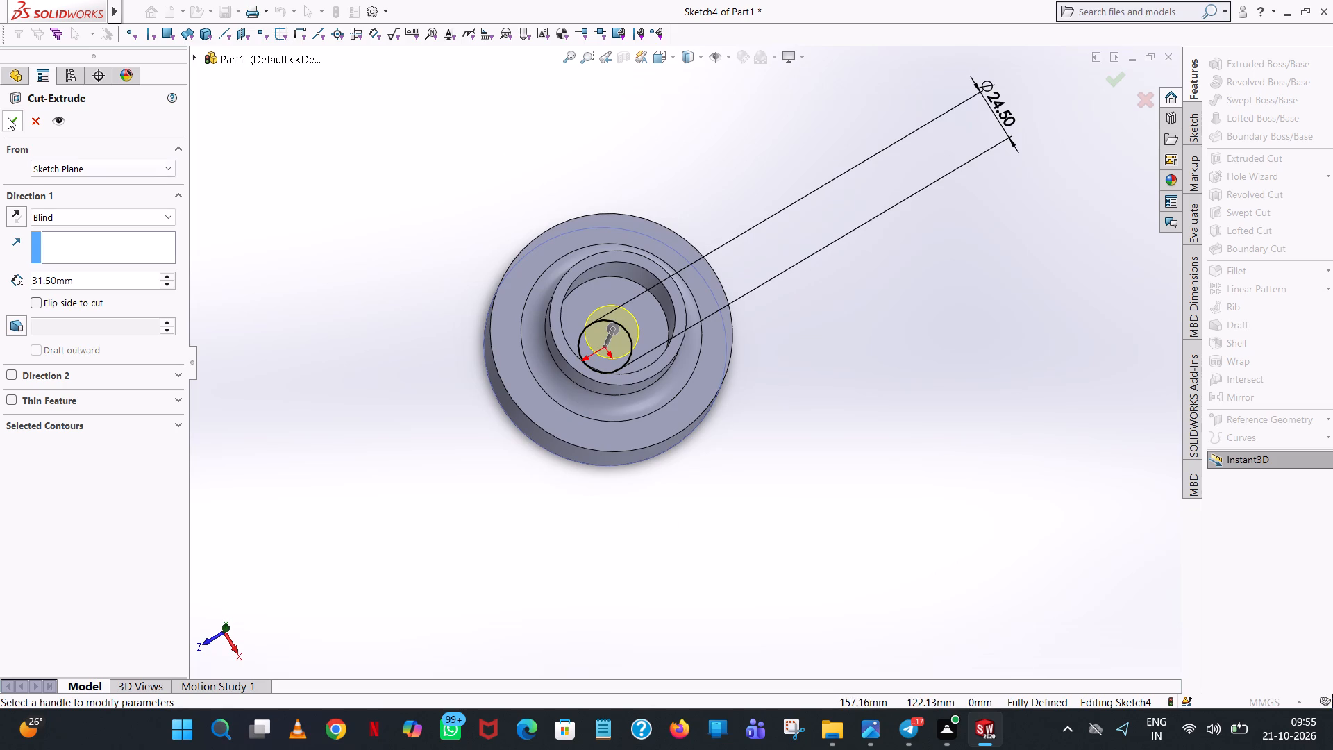
left_click(8, 117)
left_click(732, 88)
middle_click_drag(800, 236, 789, 219)
scroll(800, 236, "up", 1)
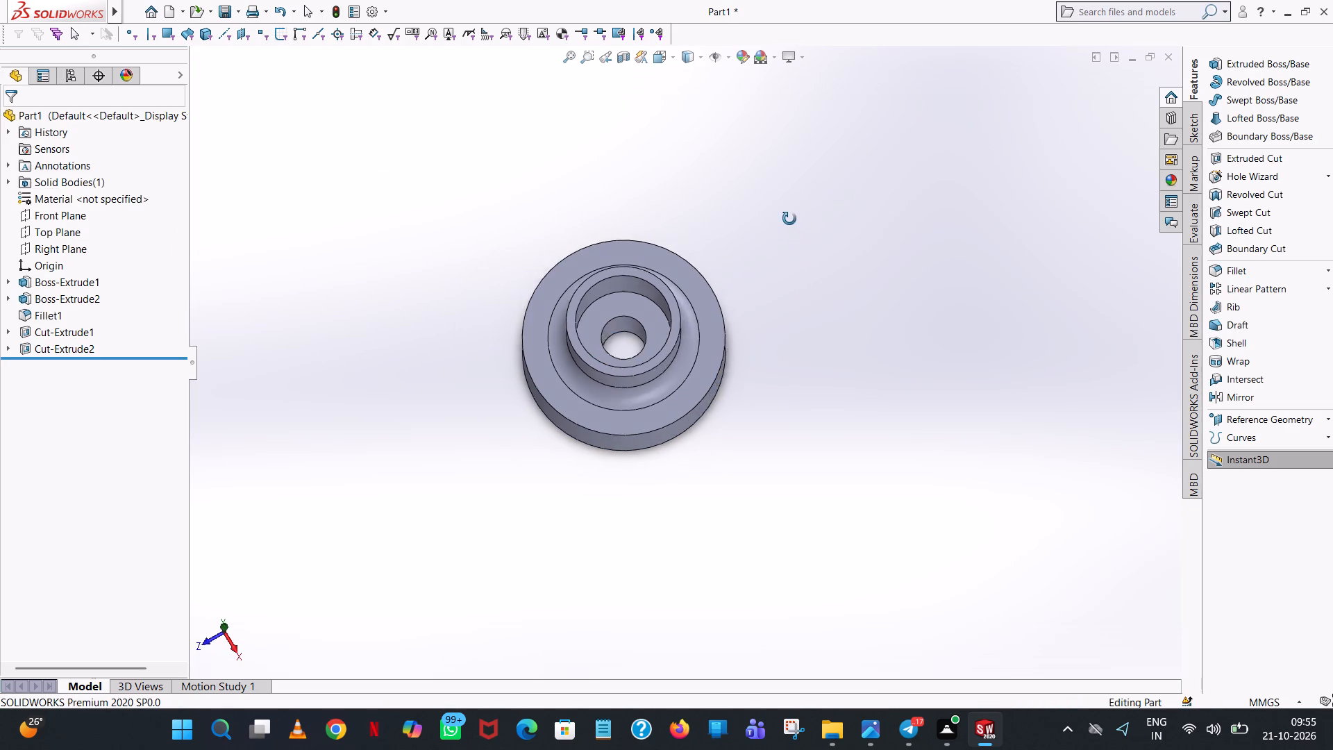
middle_click_drag(789, 219, 907, 178)
scroll(741, 90, "down", 1)
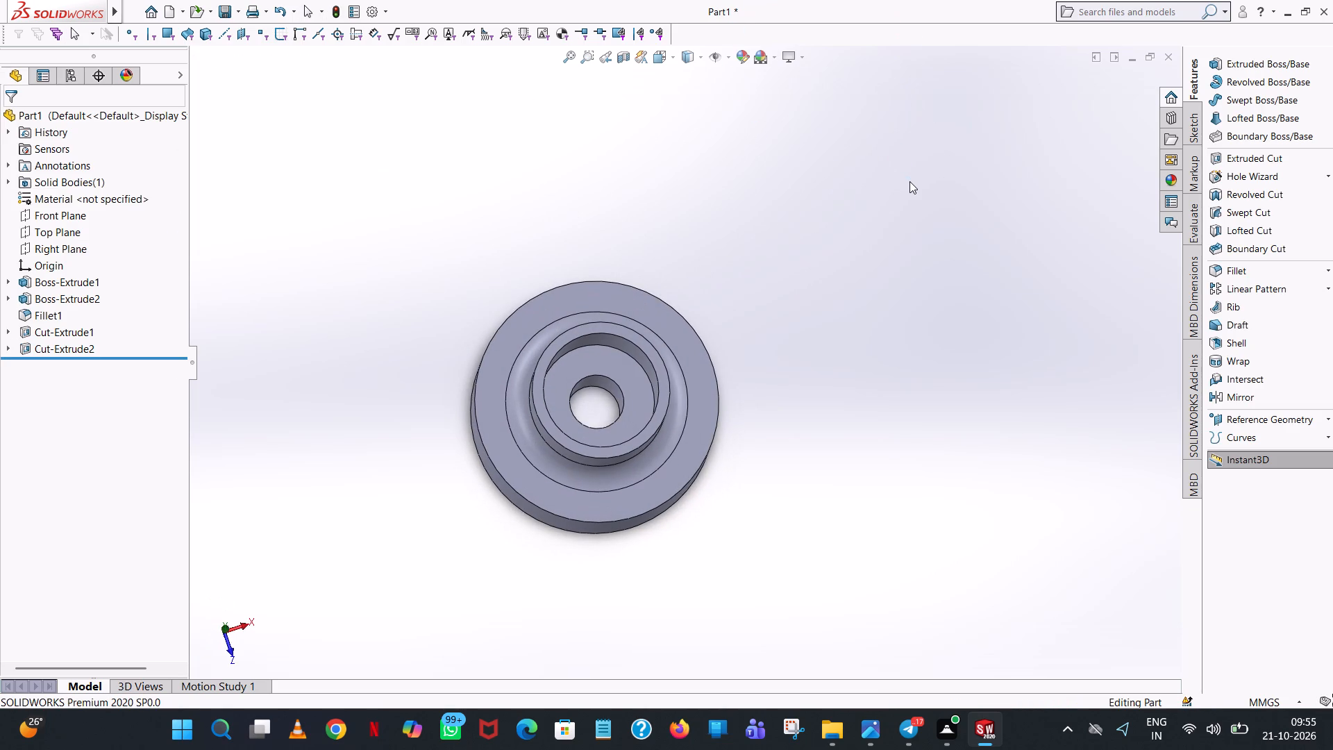
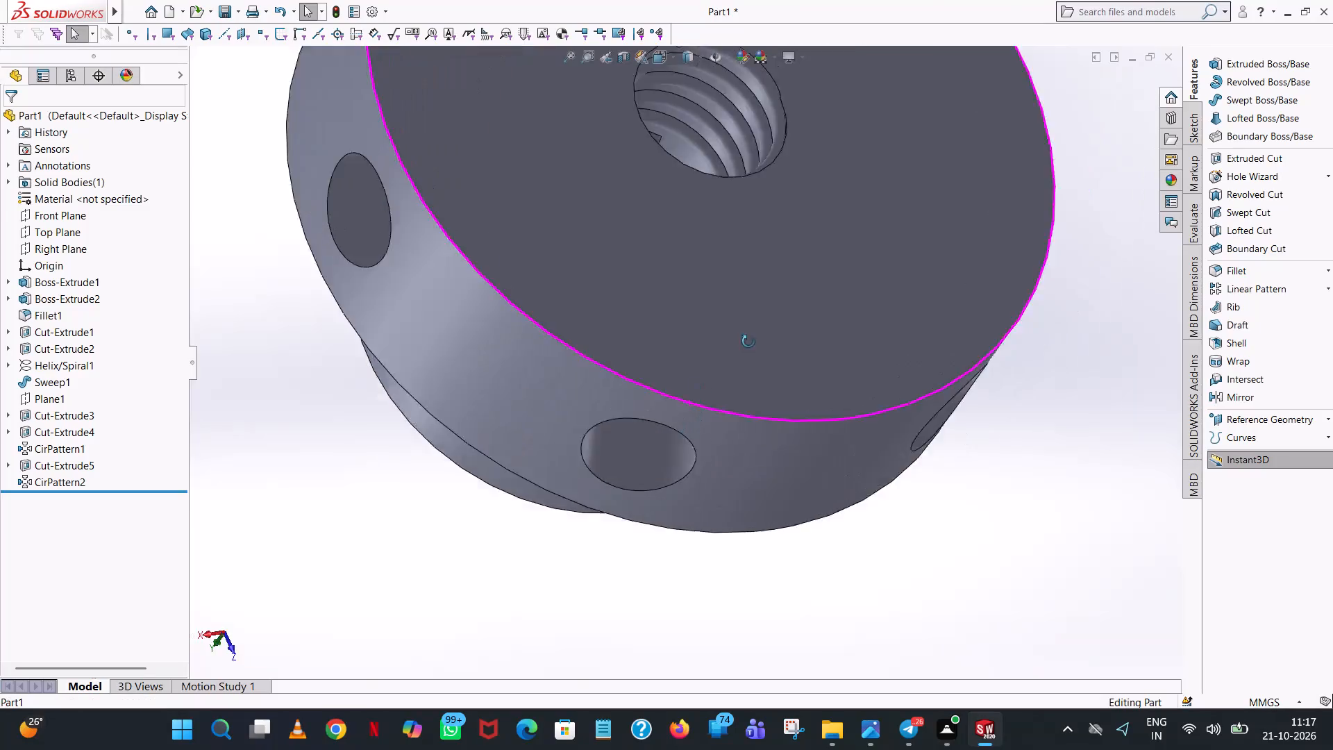
Apply a dark teal colour from the standard swatches to the part's entire solid body.
scroll(499, 437, "up", 7)
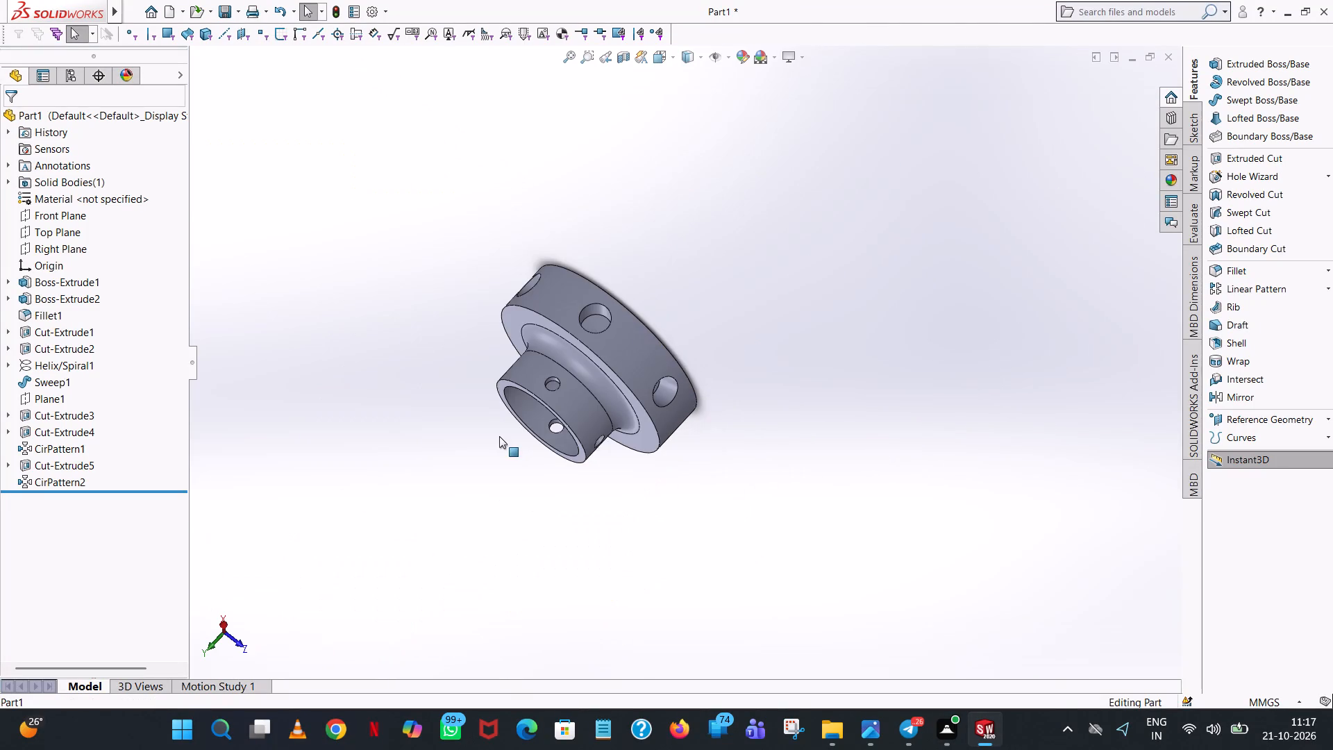
middle_click_drag(512, 425, 641, 315)
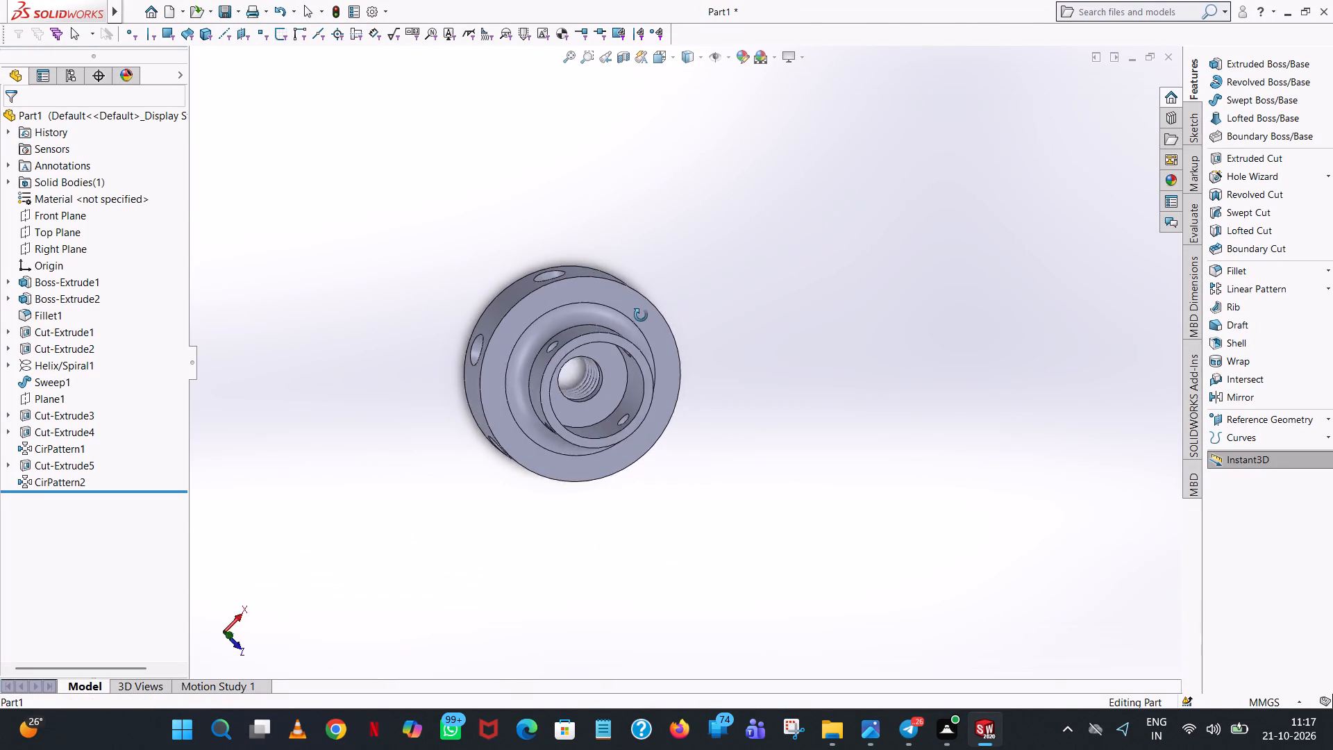
middle_click_drag(641, 315, 667, 431)
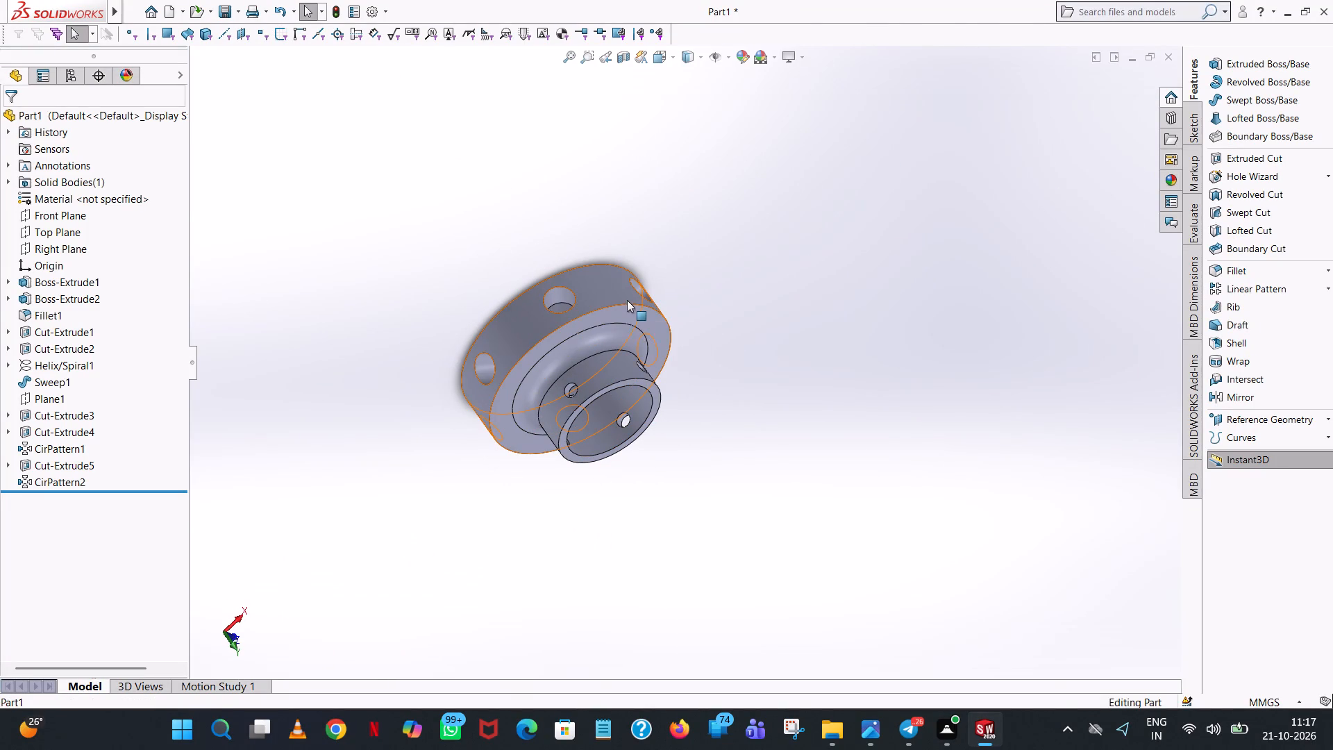
right_click(621, 299)
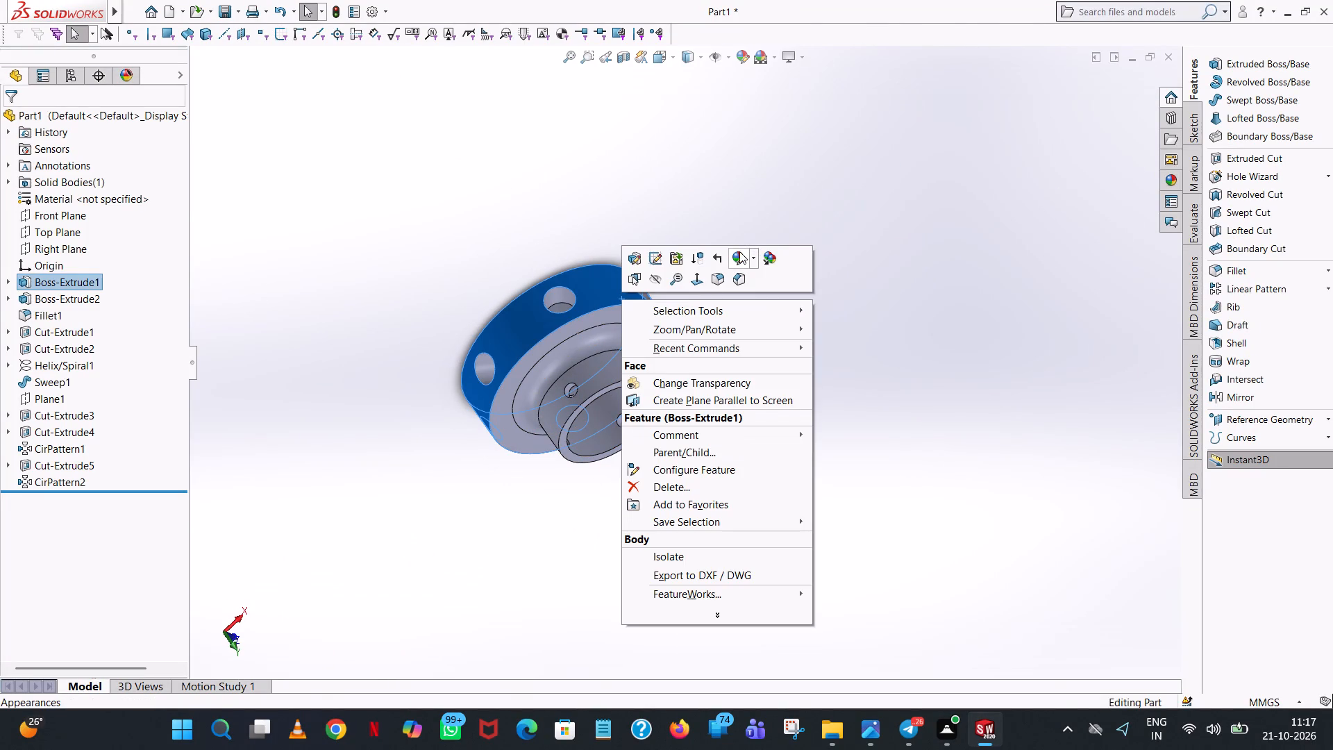
left_click(739, 251)
left_click(744, 259)
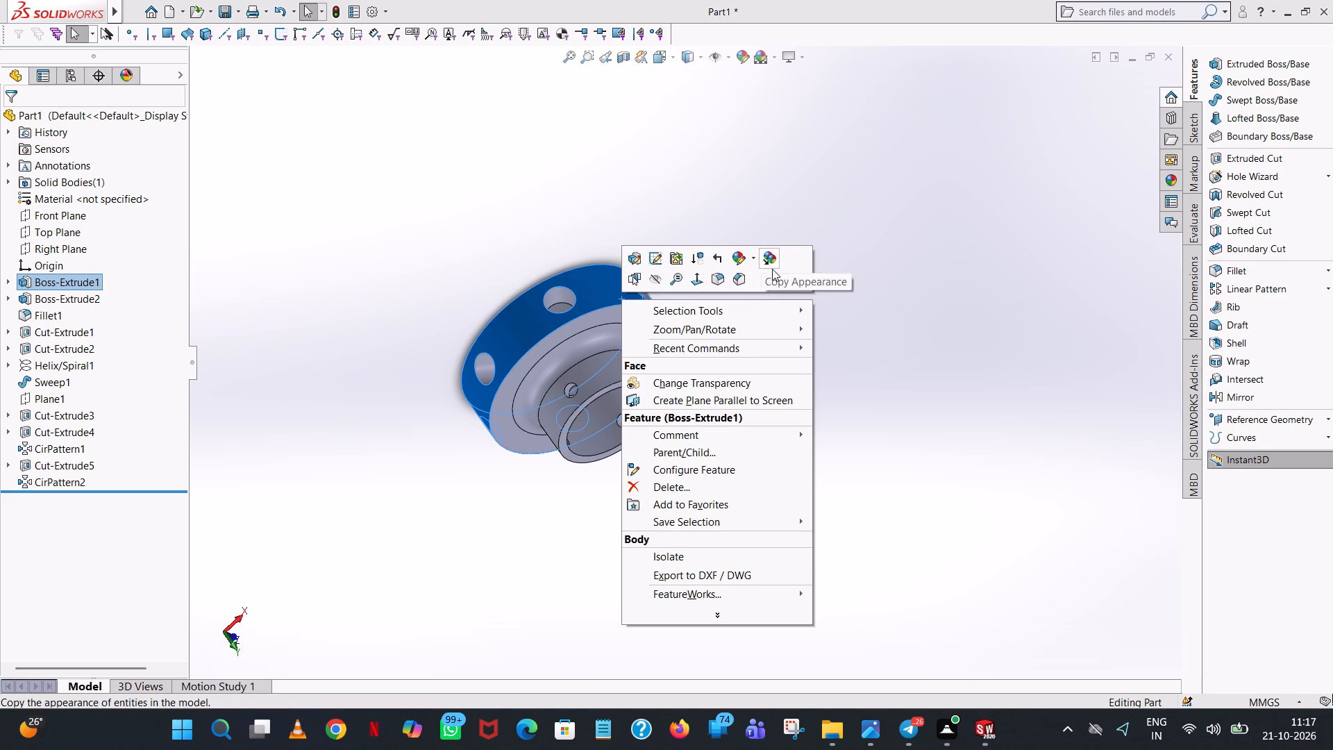
left_click(737, 251)
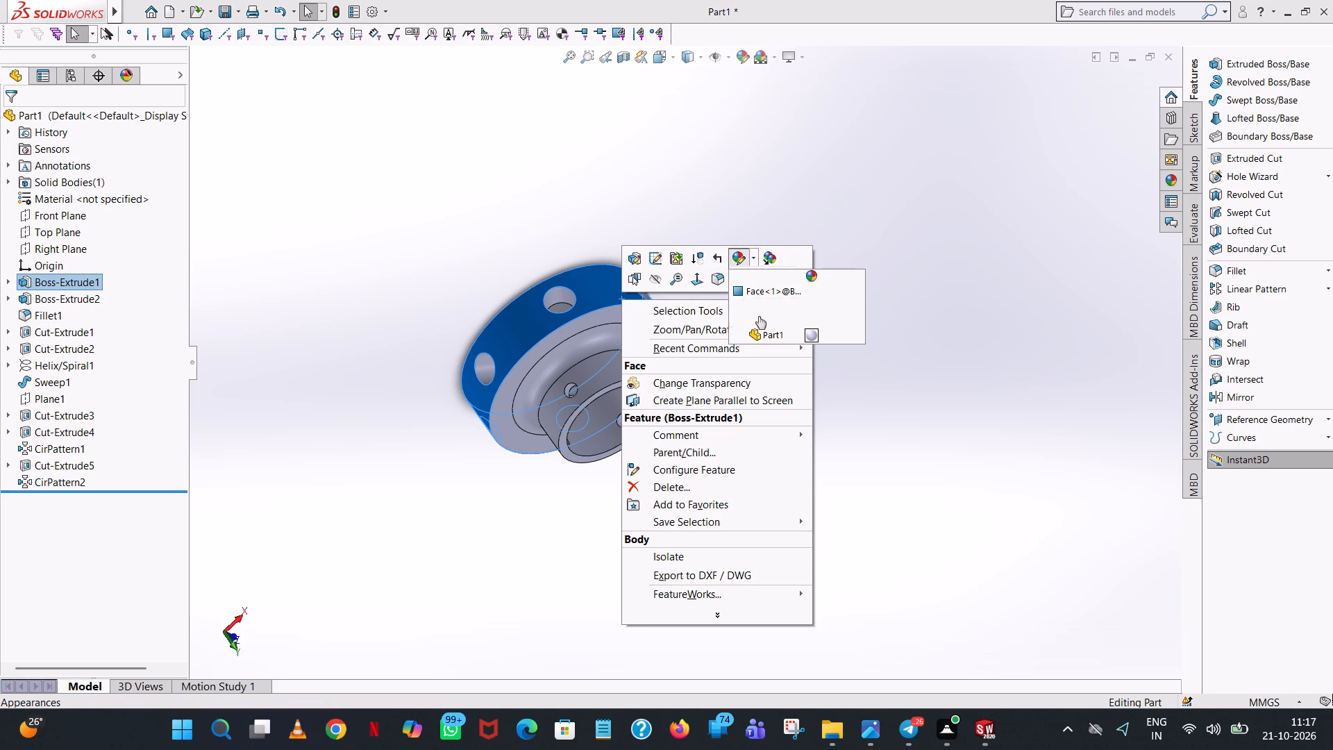
left_click(760, 317)
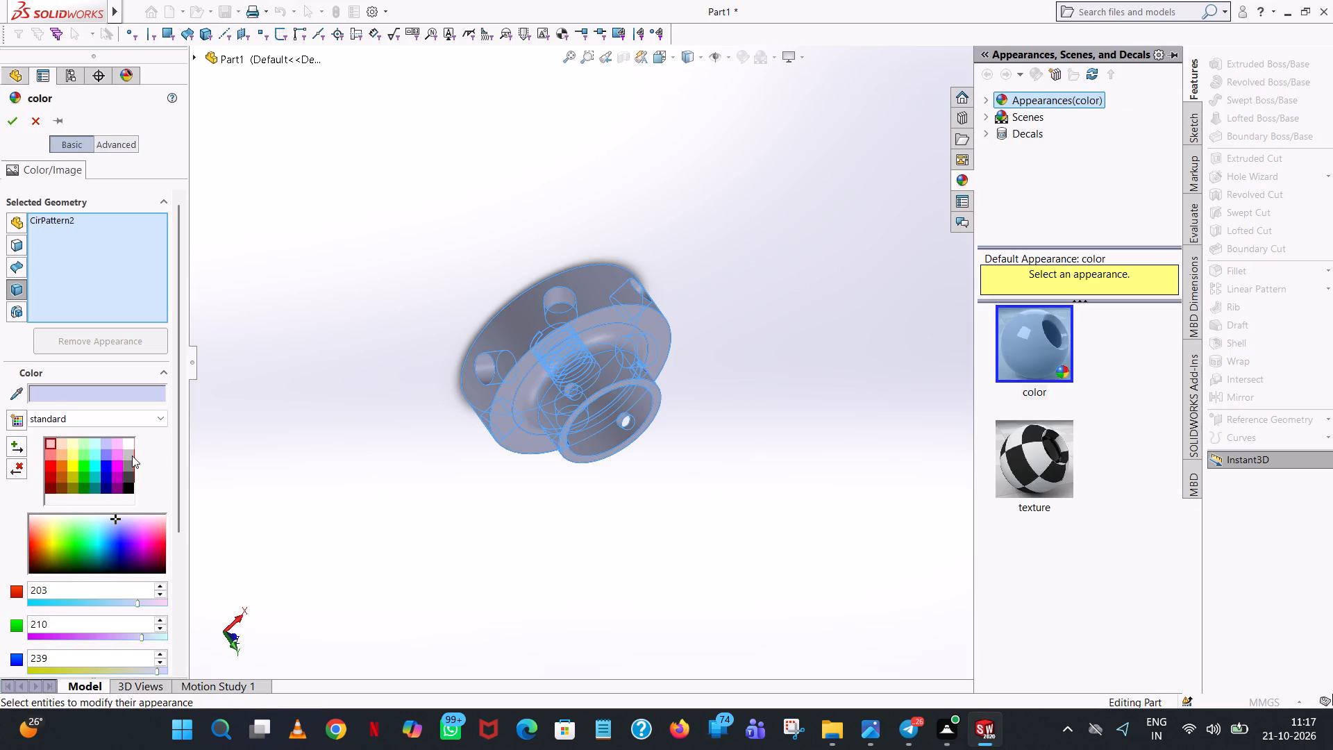
left_click(95, 471)
left_click(97, 485)
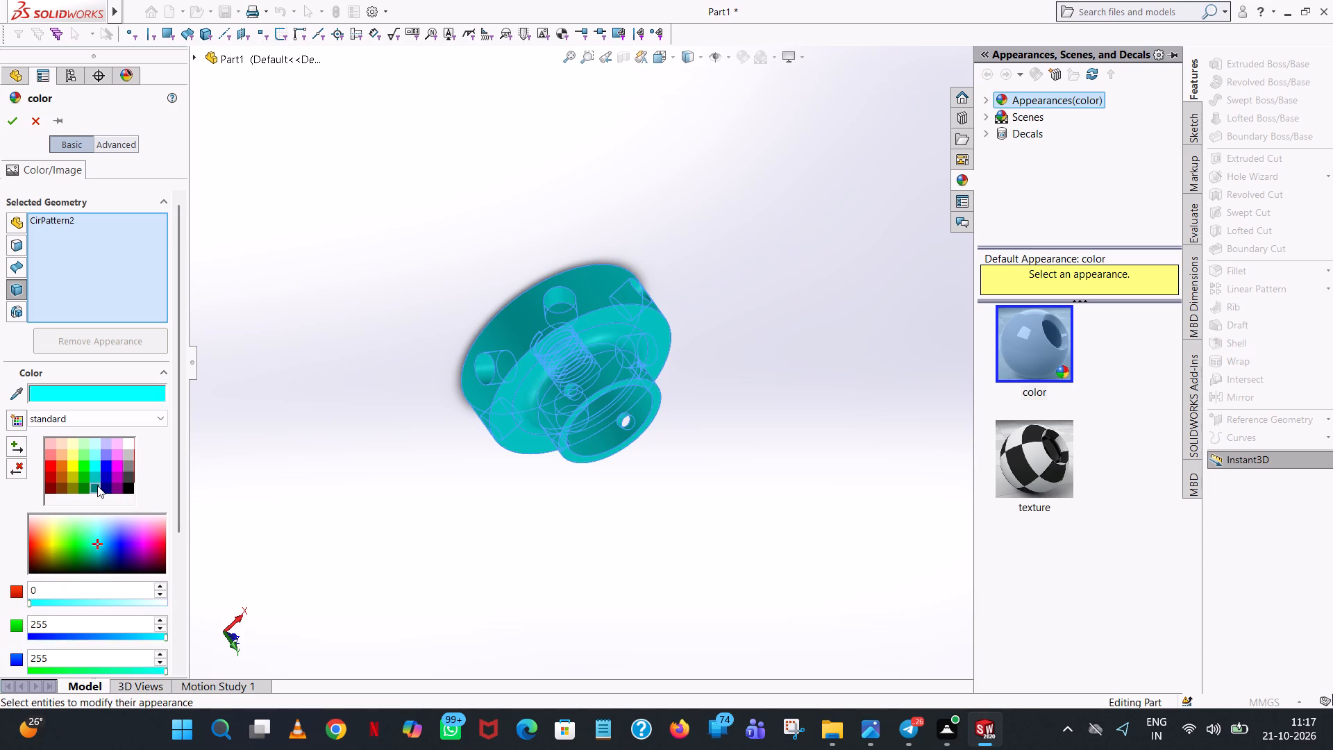
left_click(10, 117)
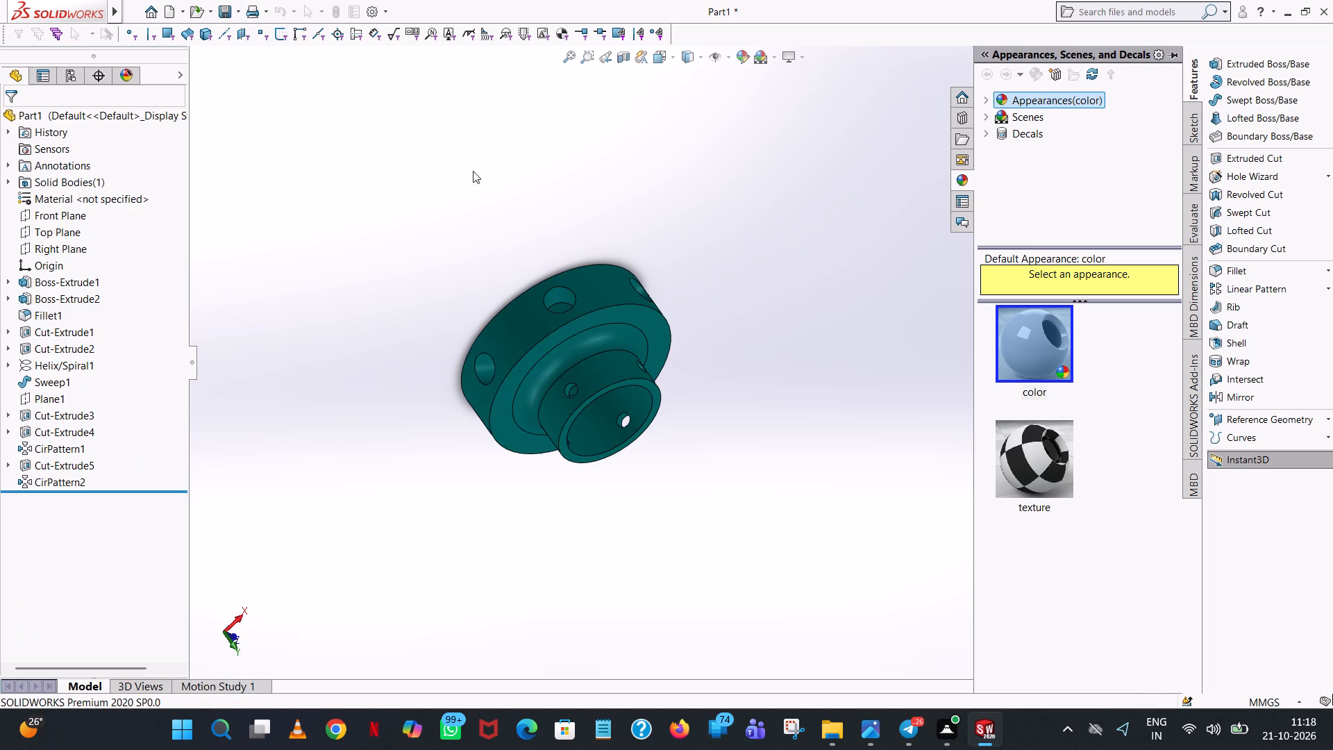
Examine the recoloured part from several sides, including the threaded bore, the boss and the radial holes.
middle_click_drag(487, 266, 550, 497)
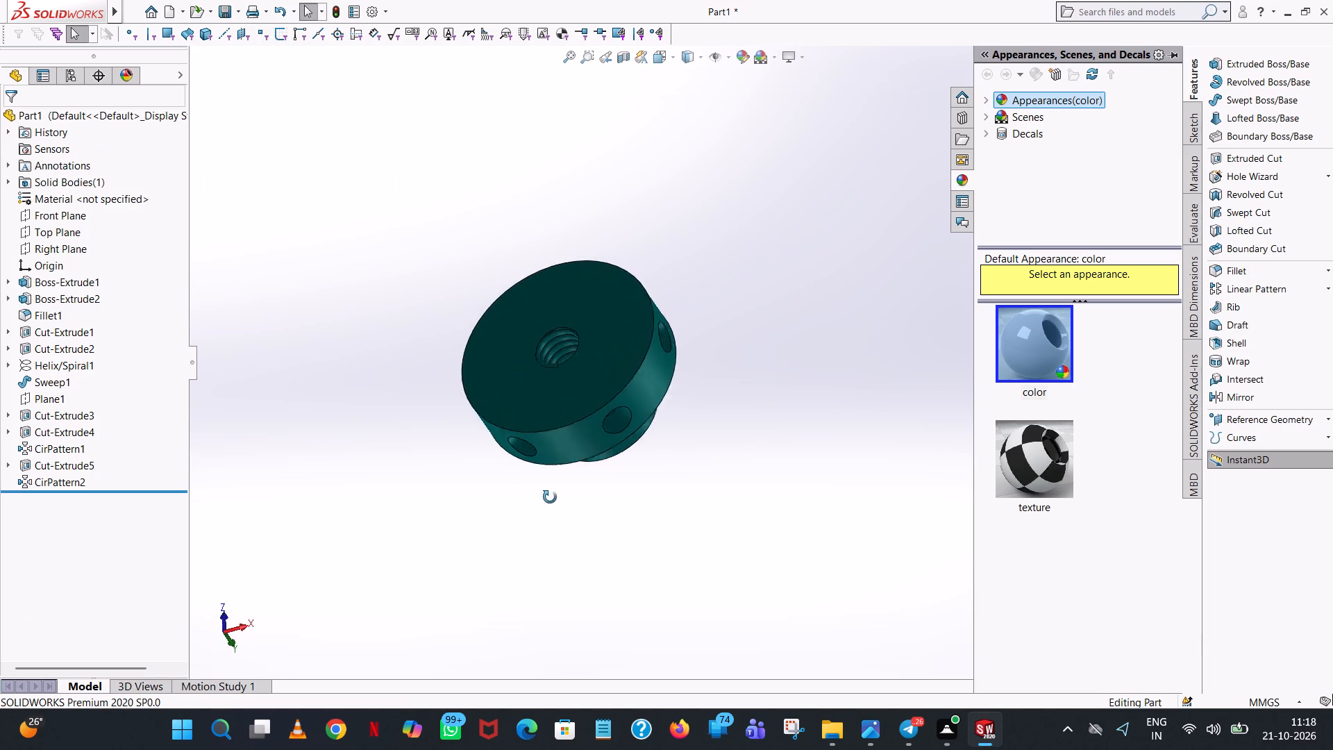
middle_click_drag(550, 497, 675, 368)
scroll(789, 374, "up", 1)
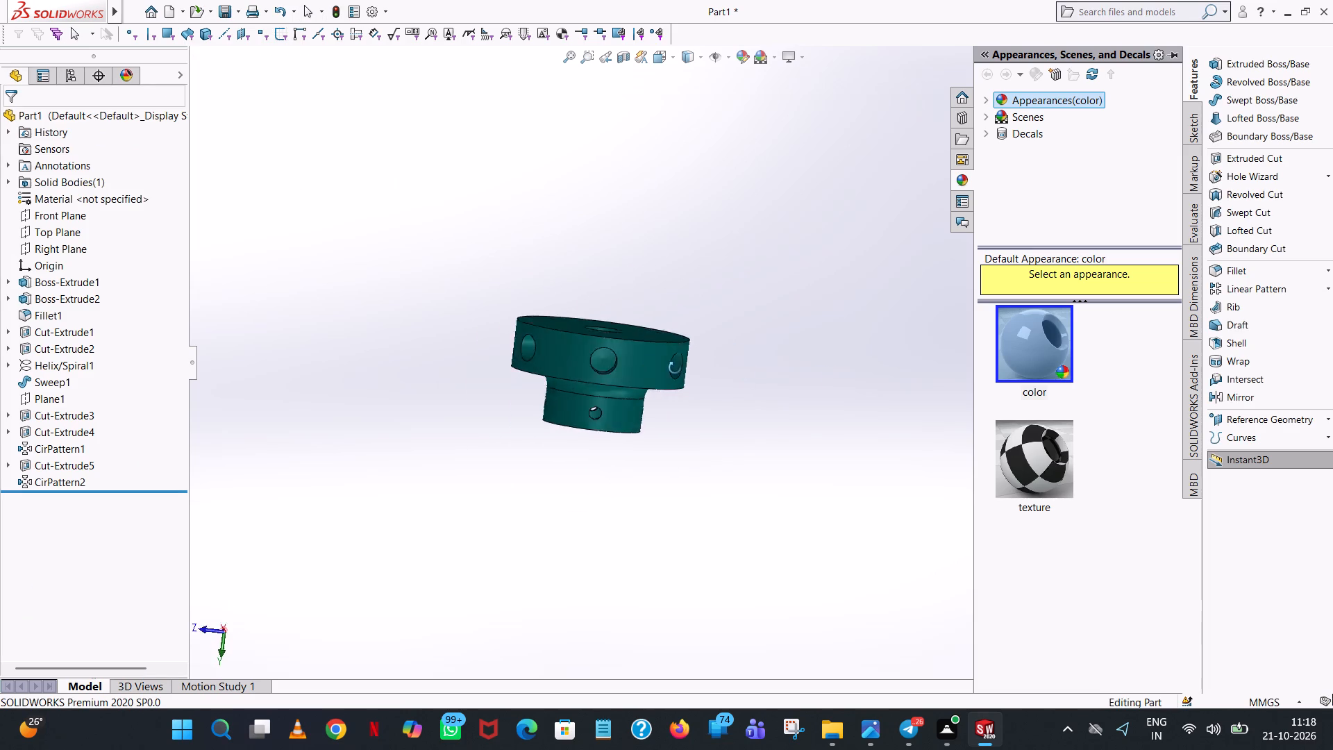
middle_click_drag(675, 368, 595, 365)
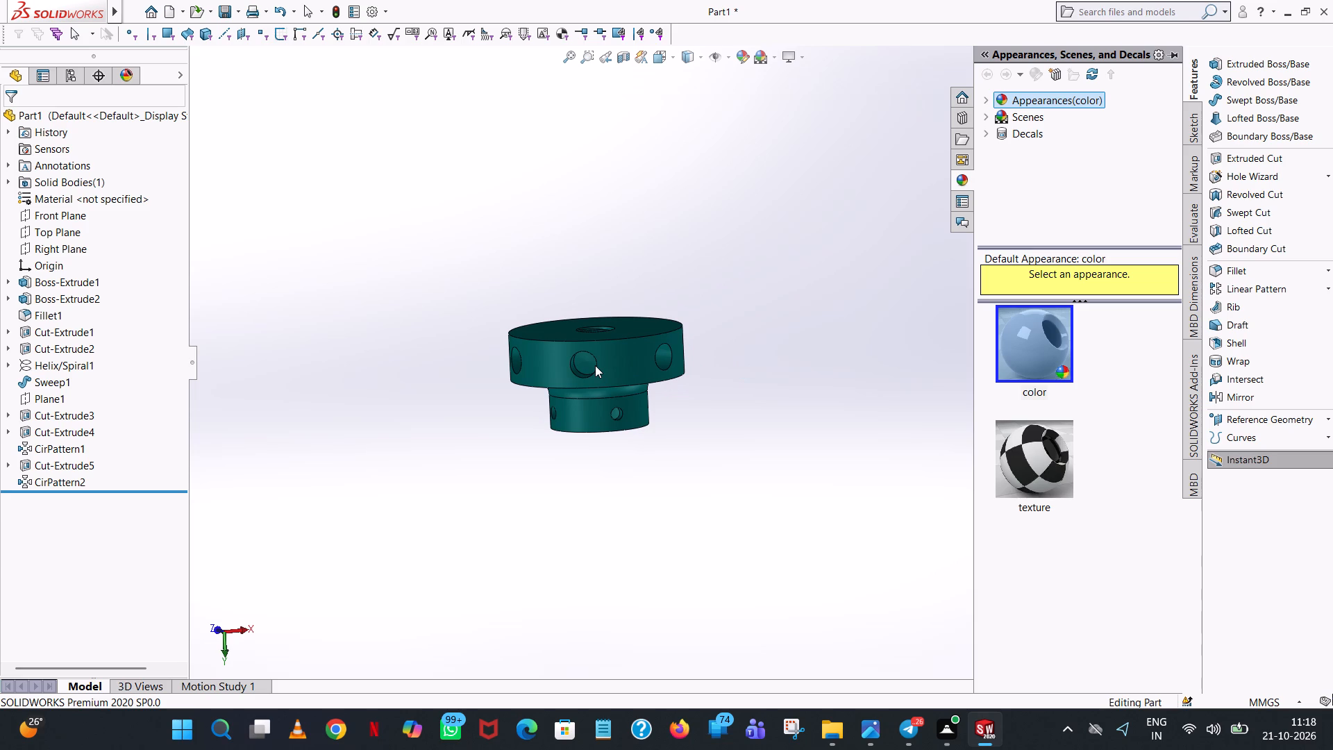
scroll(619, 422, "down", 1)
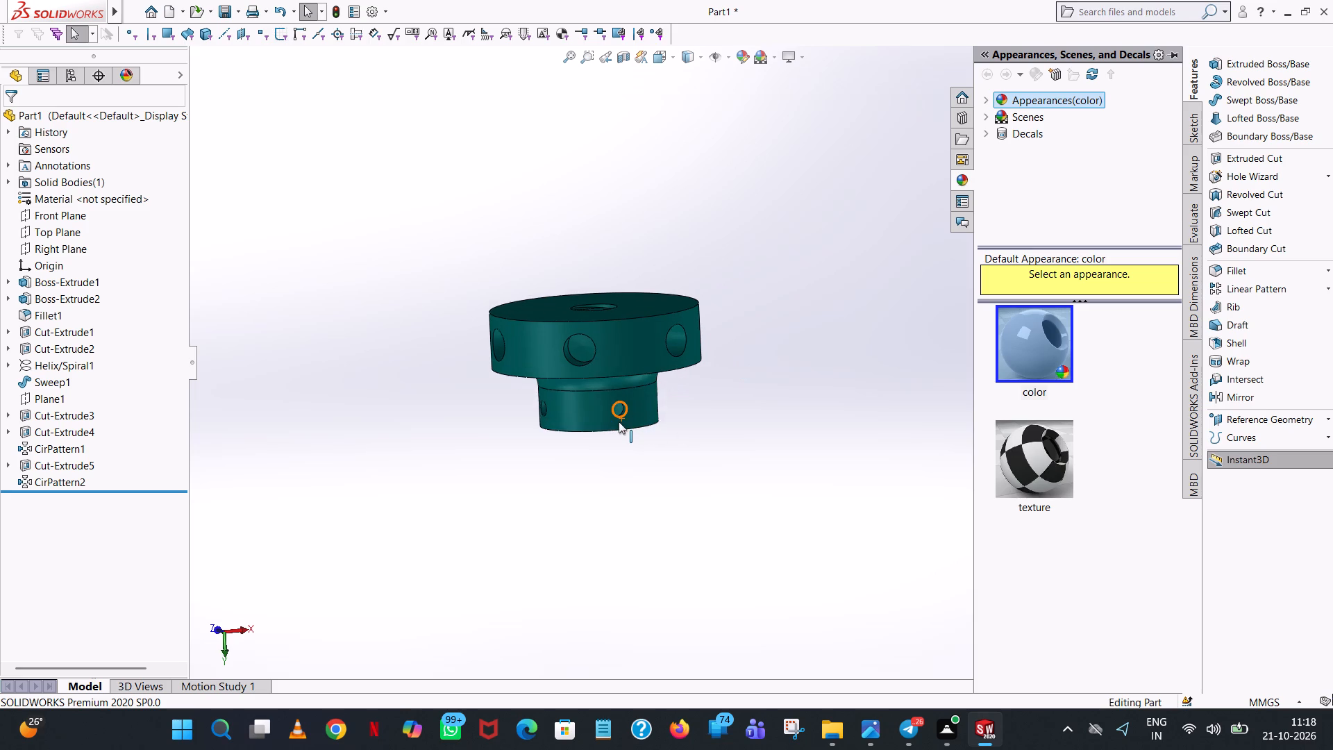
scroll(619, 422, "down", 4)
scroll(619, 422, "up", 6)
middle_click_drag(640, 423, 698, 247)
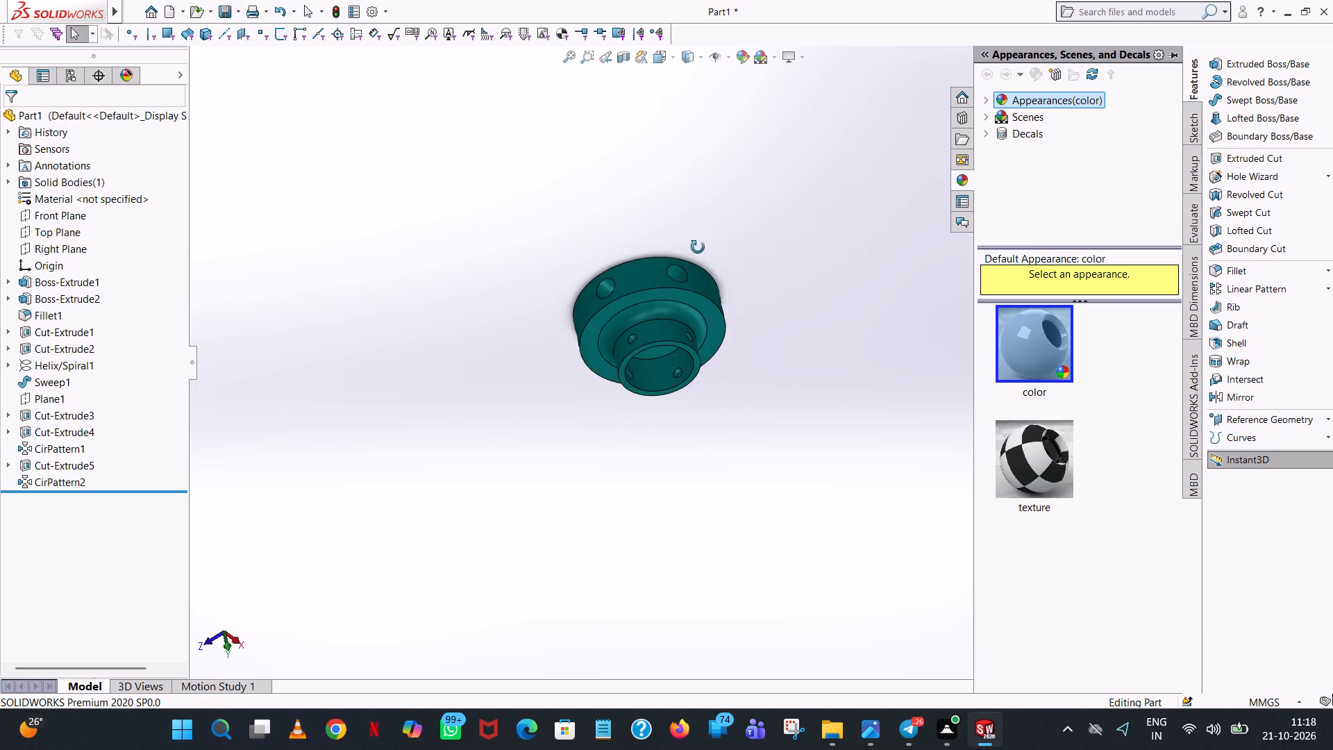
middle_click_drag(698, 247, 700, 371)
scroll(703, 219, "up", 1)
scroll(700, 371, "up", 1)
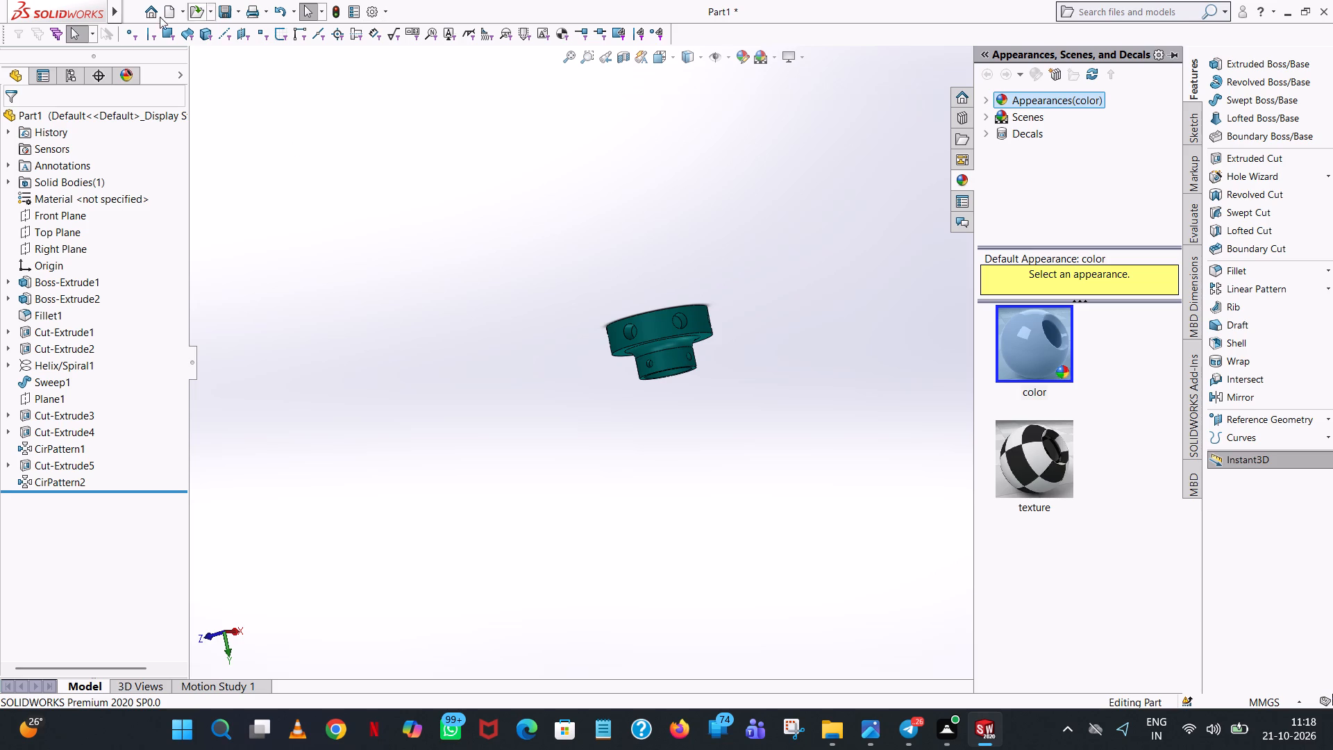
Save the part as "nut" in the MANUAL JACK folder inside the assembly folder on drive D.
left_click(224, 4)
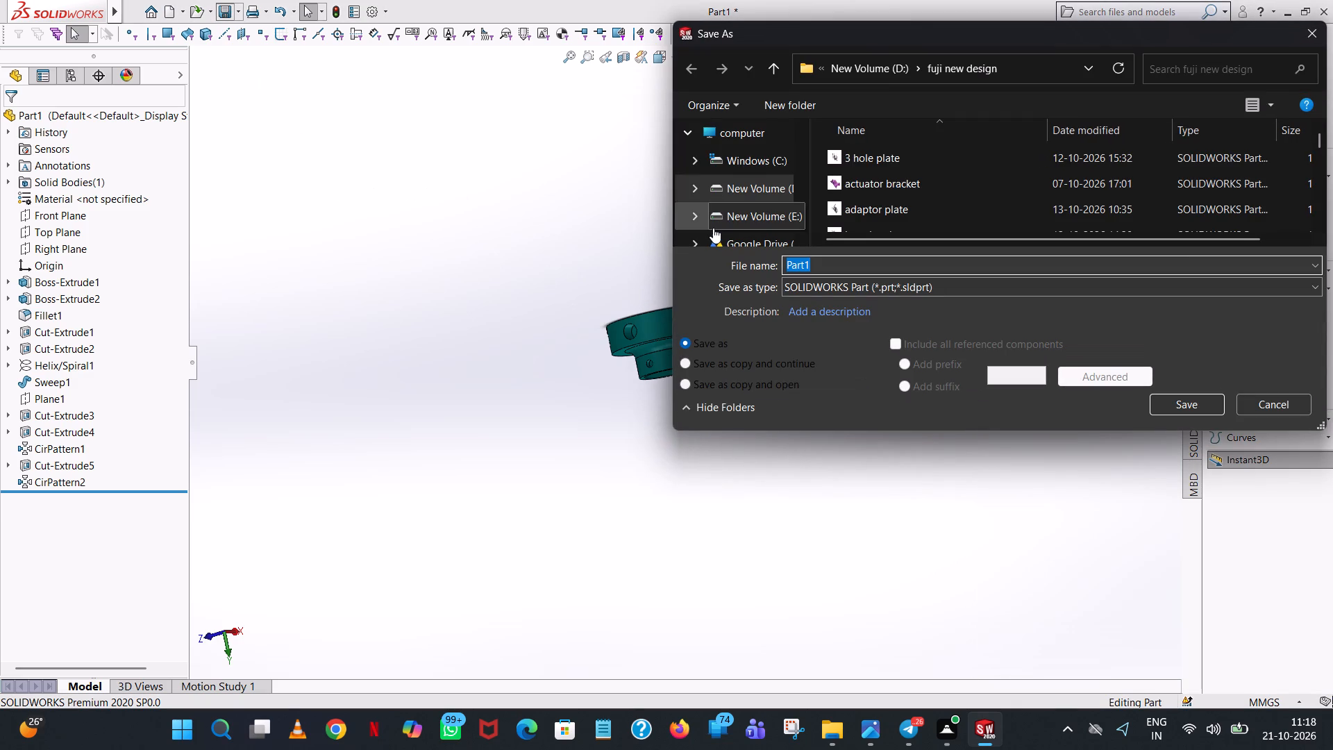
type("nut")
left_click(771, 62)
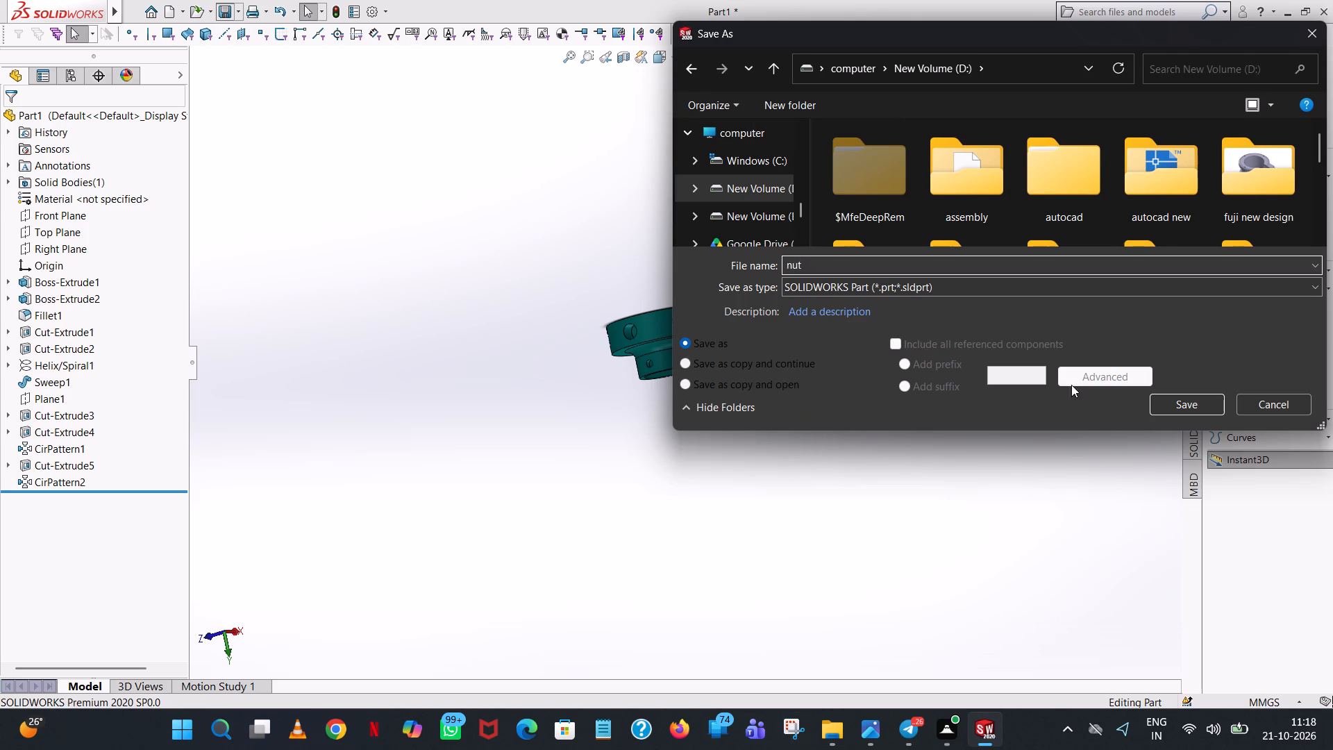
double_click(971, 194)
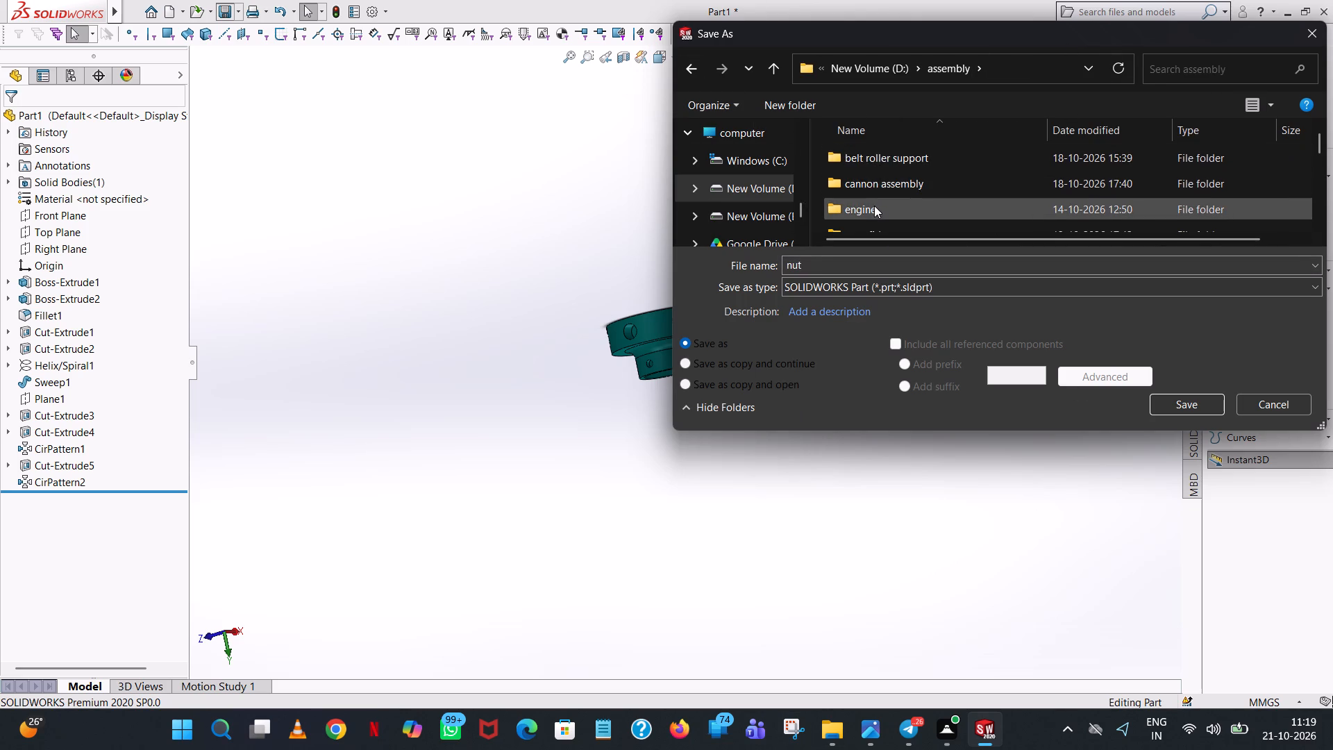
scroll(874, 206, "down", 1)
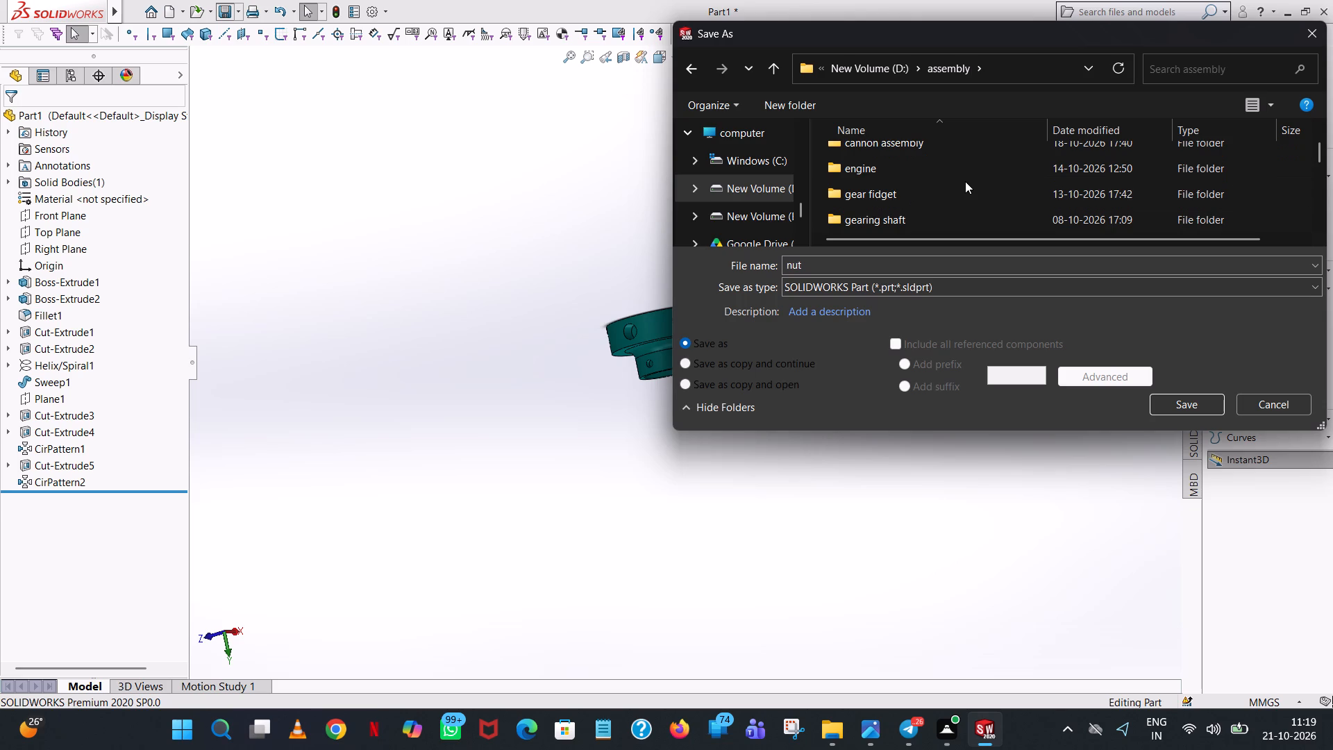
scroll(965, 181, "up", 3)
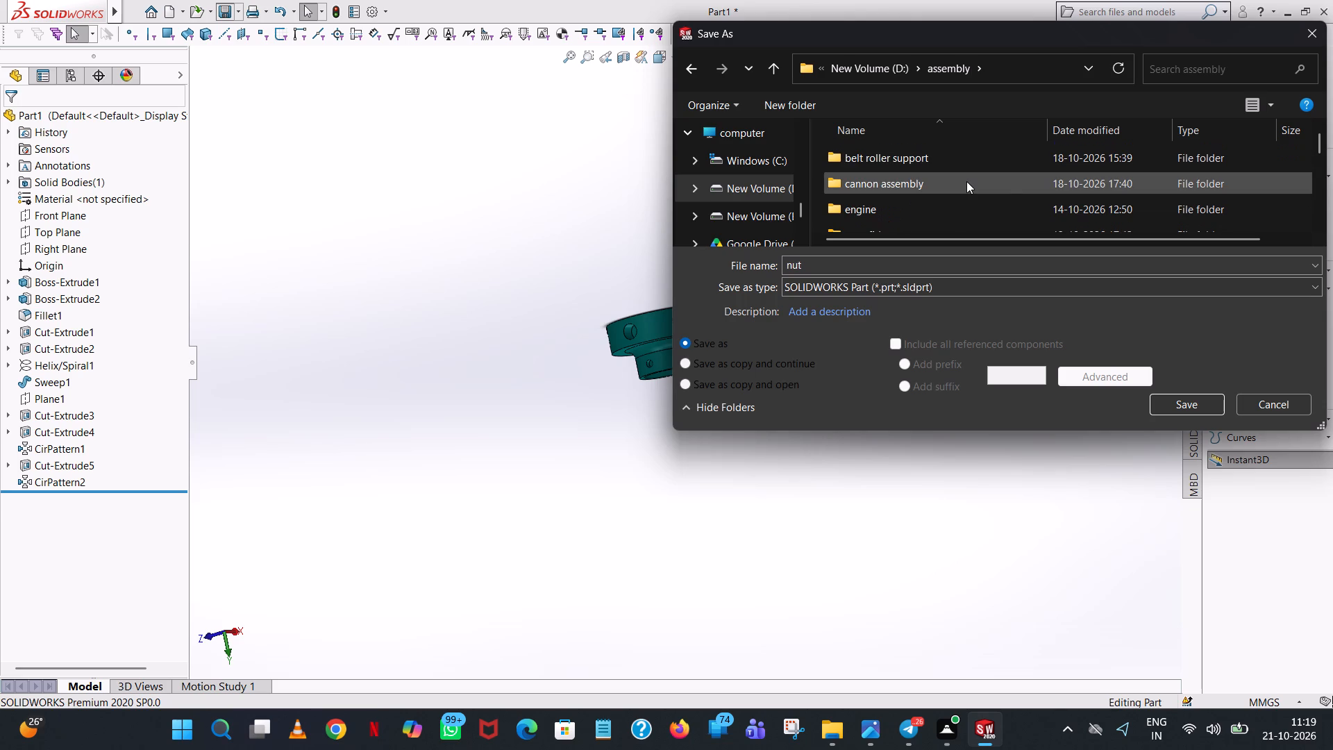
scroll(966, 181, "down", 2)
double_click(921, 192)
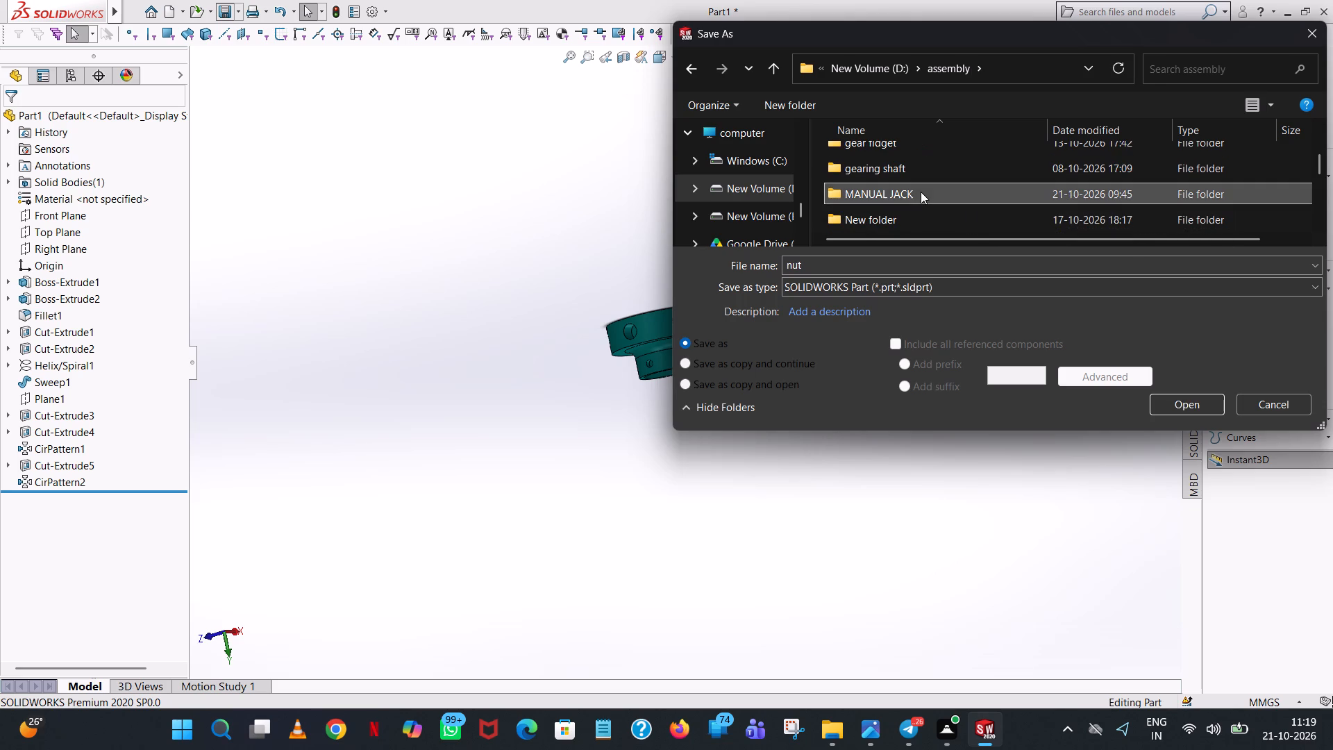
left_click(1200, 403)
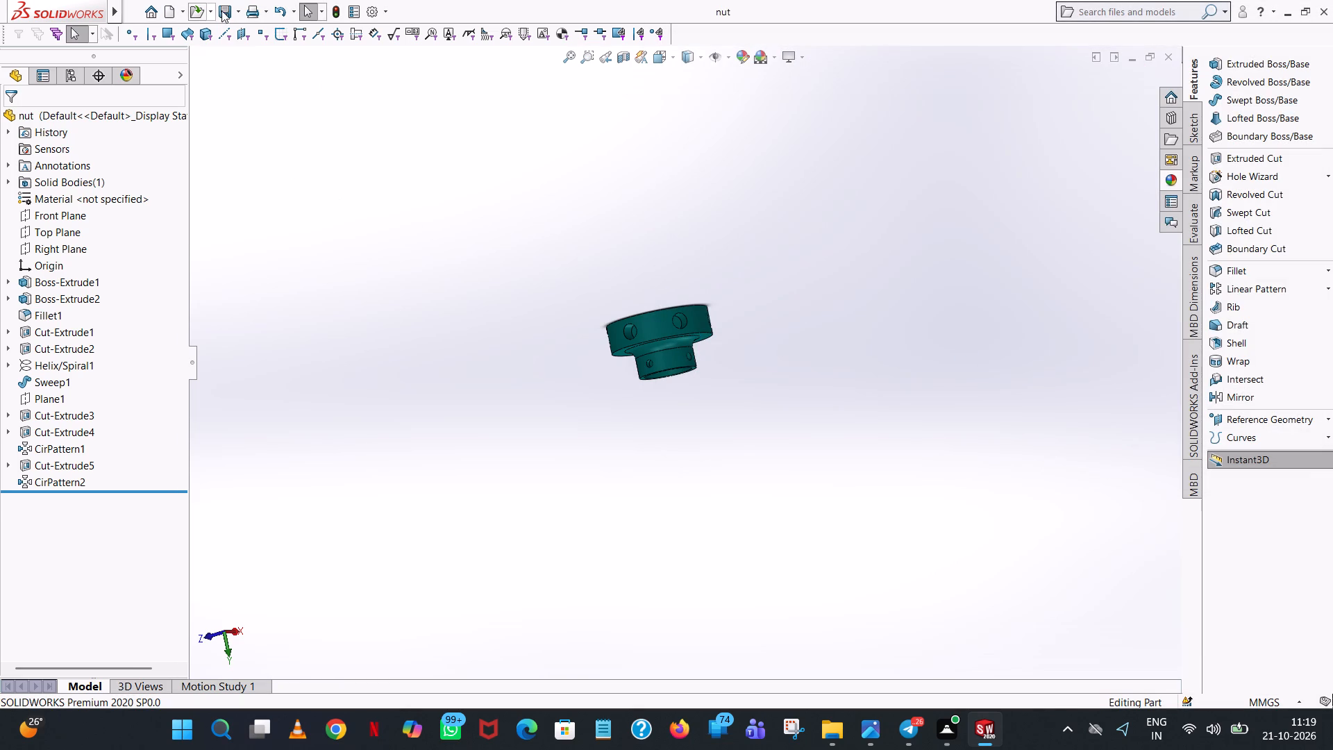
Save a copy of the nut as an Adobe PDF named "nut" in the MANUAL JACK folder.
left_click(240, 12)
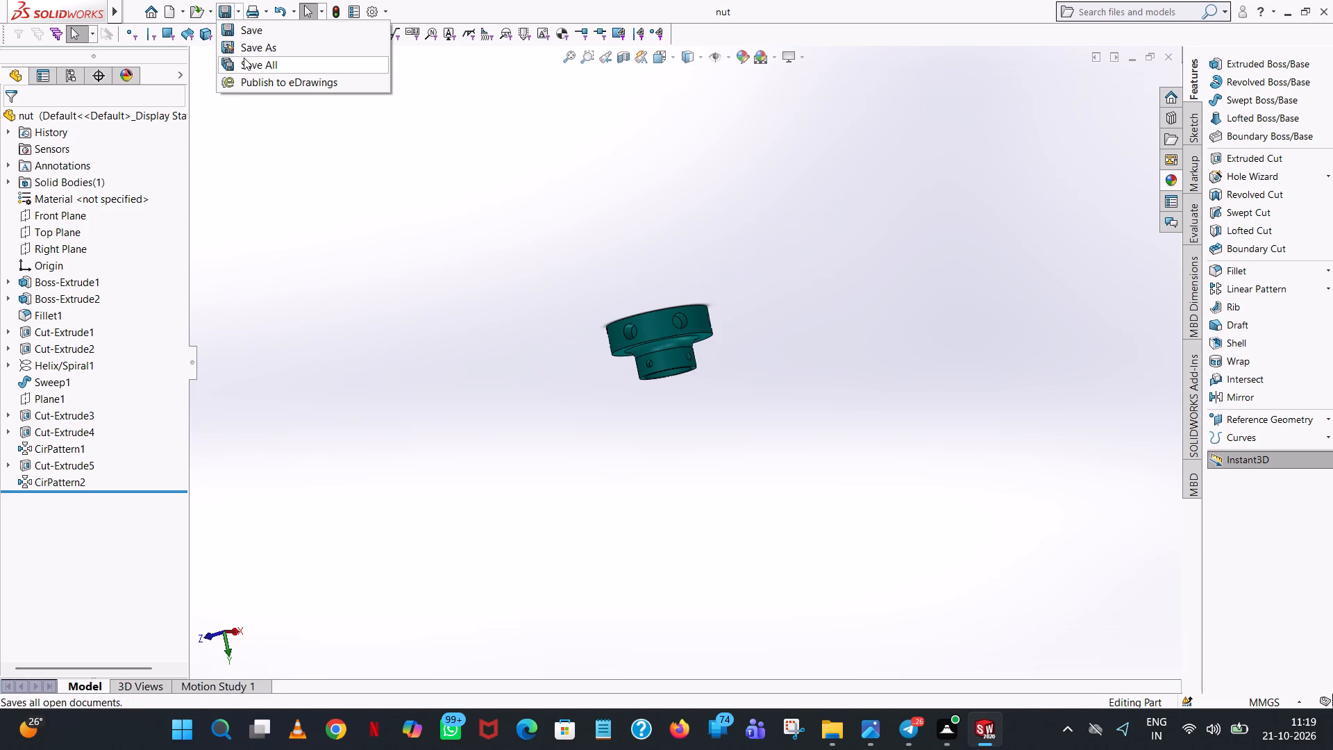
left_click(255, 46)
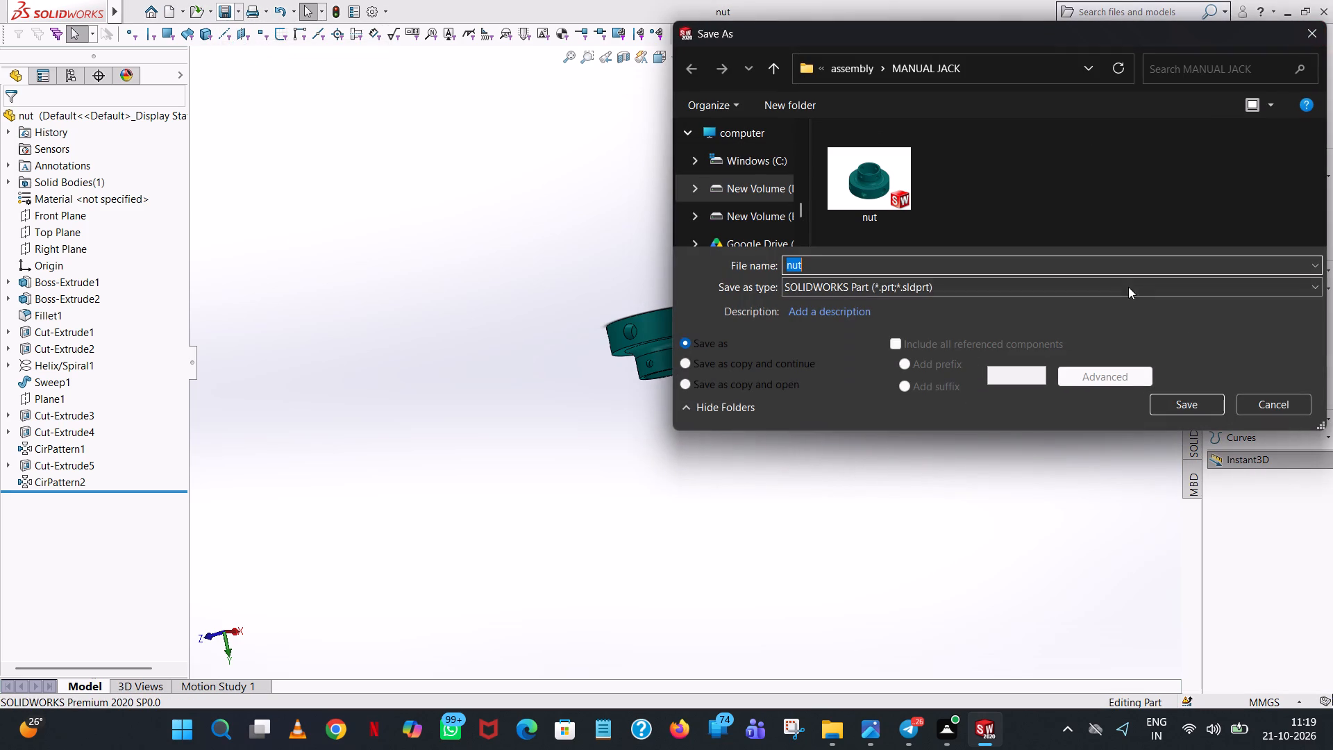
left_click(994, 287)
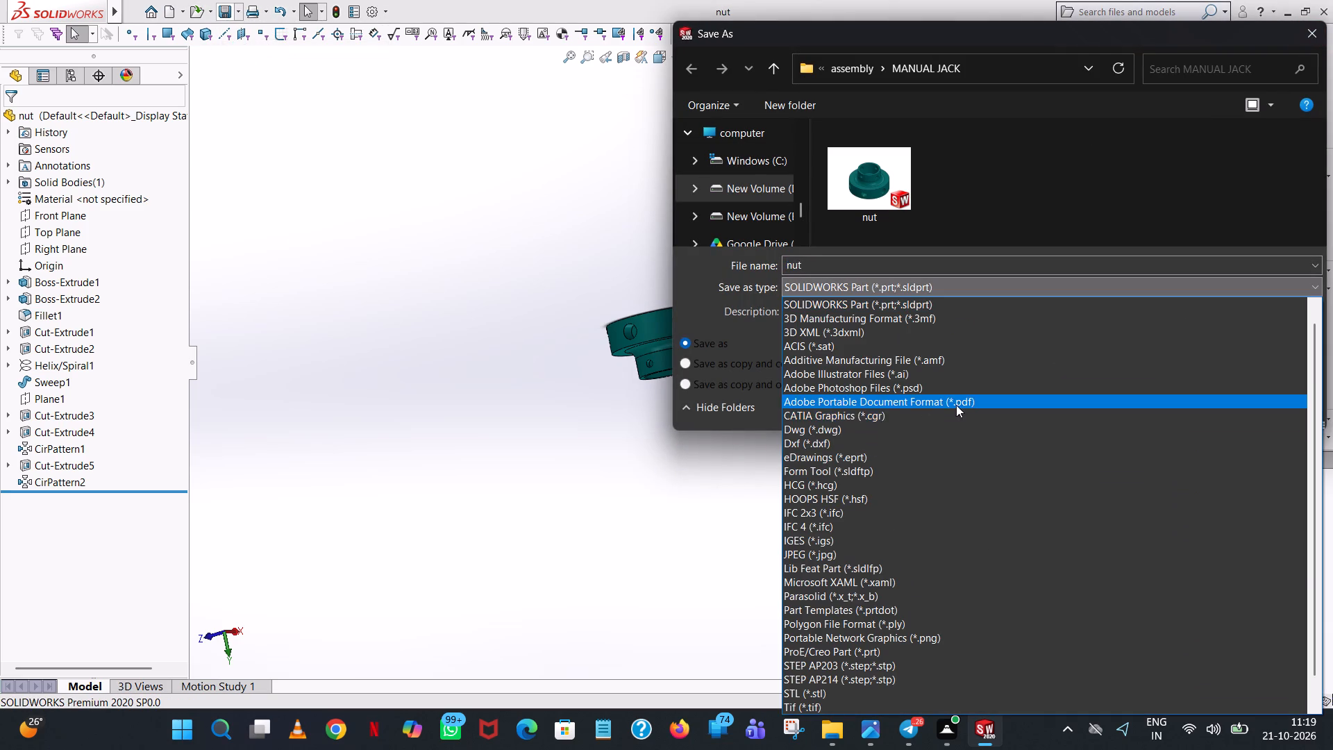
left_click(957, 405)
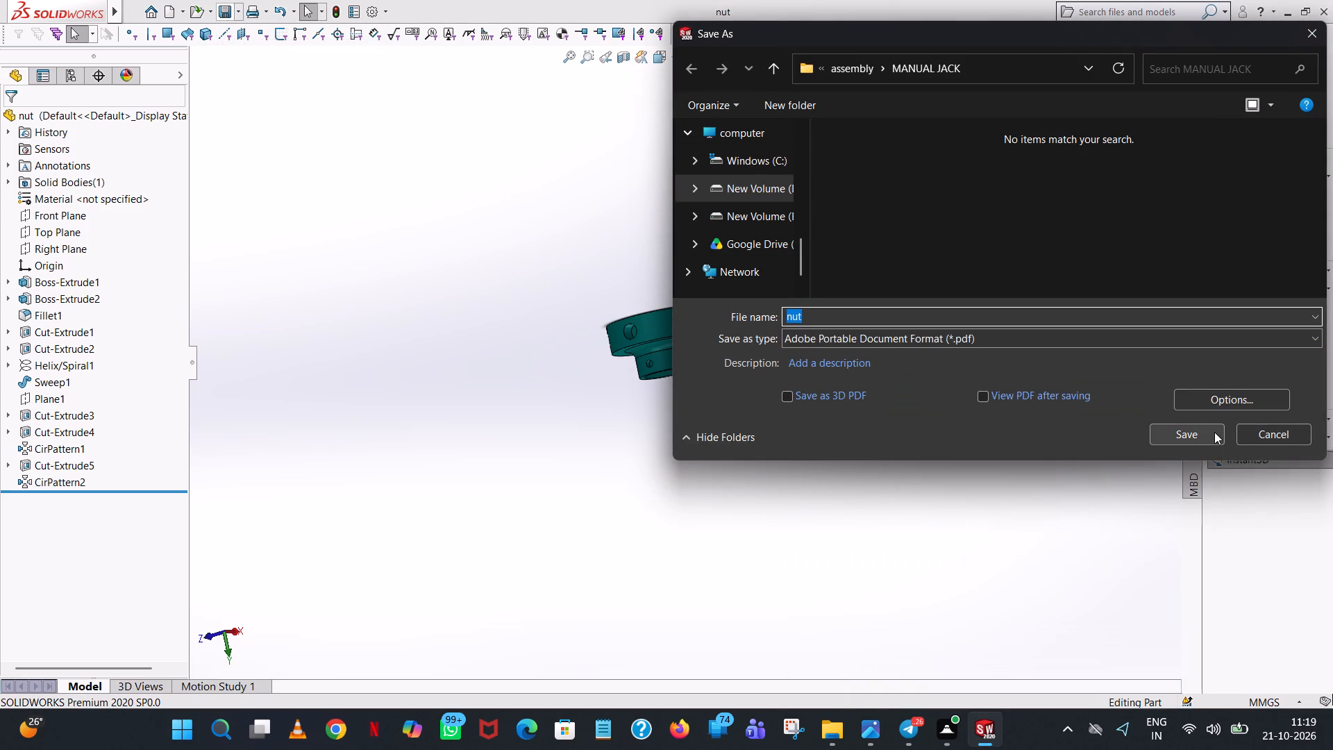
left_click(1191, 435)
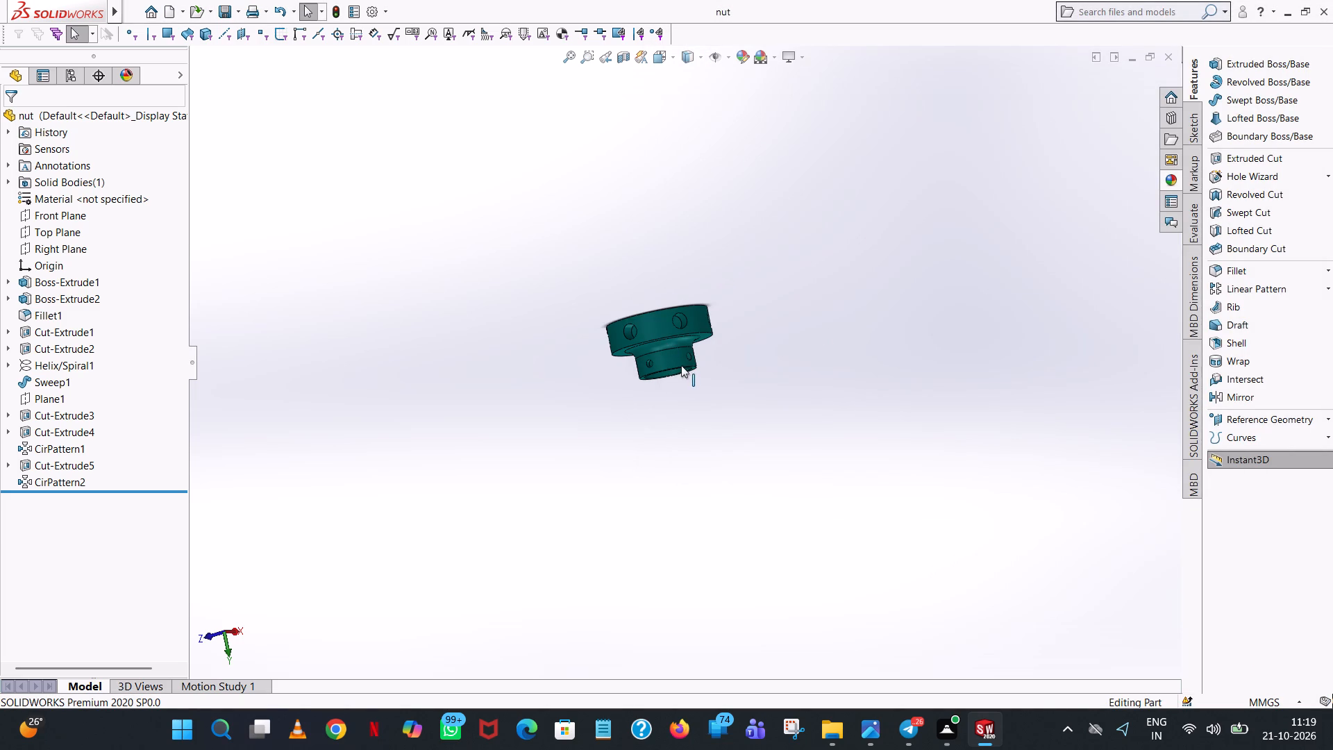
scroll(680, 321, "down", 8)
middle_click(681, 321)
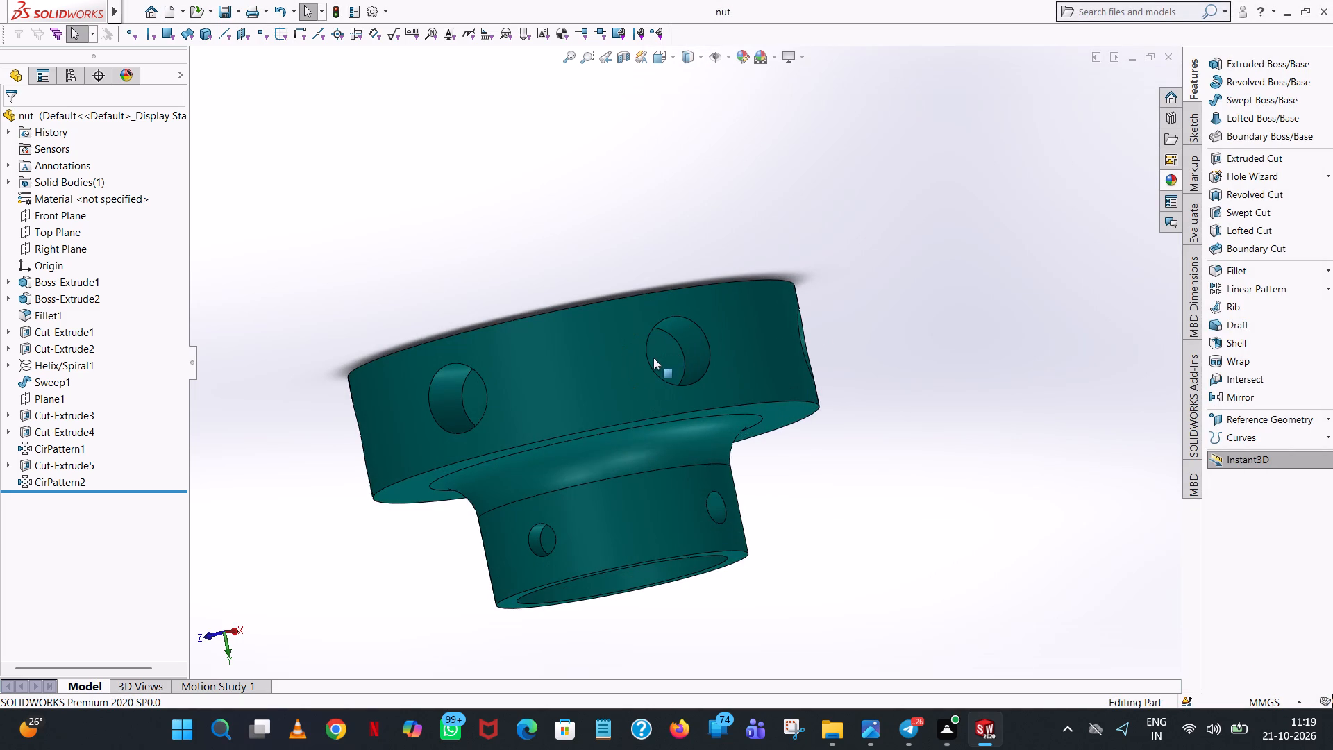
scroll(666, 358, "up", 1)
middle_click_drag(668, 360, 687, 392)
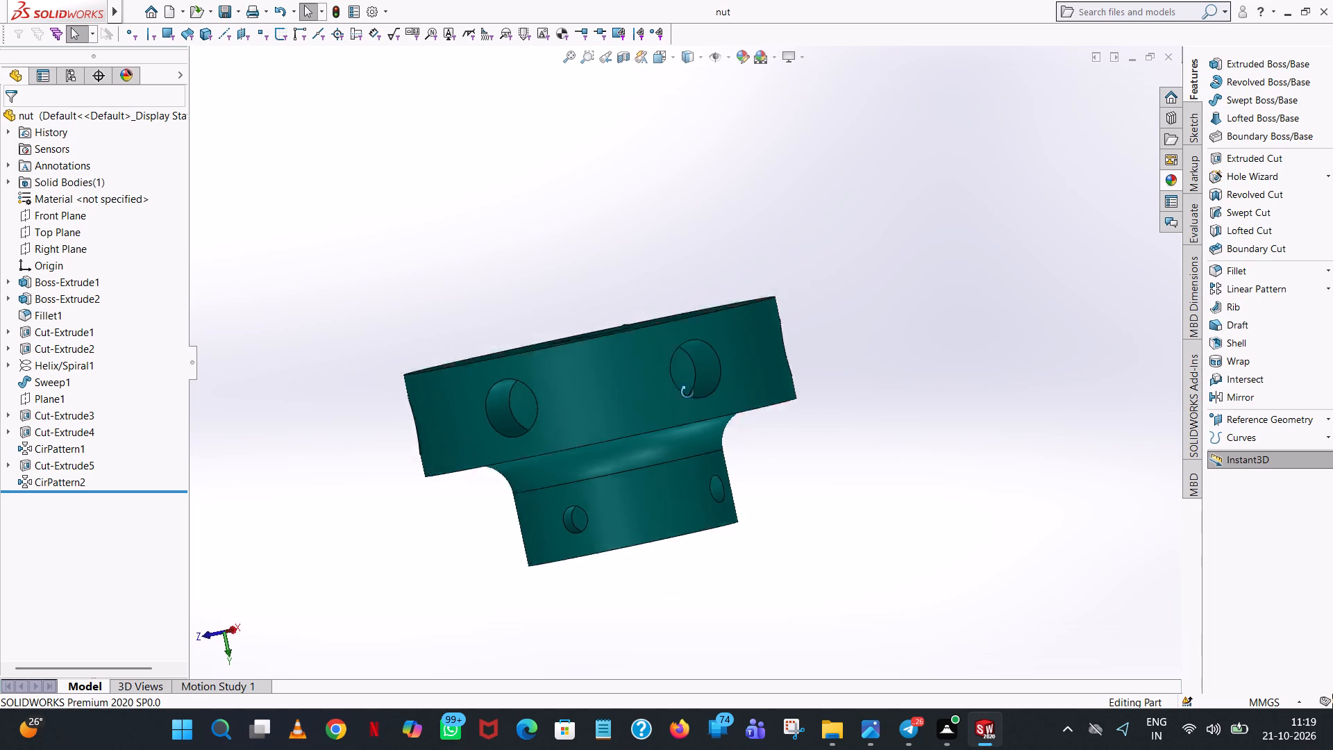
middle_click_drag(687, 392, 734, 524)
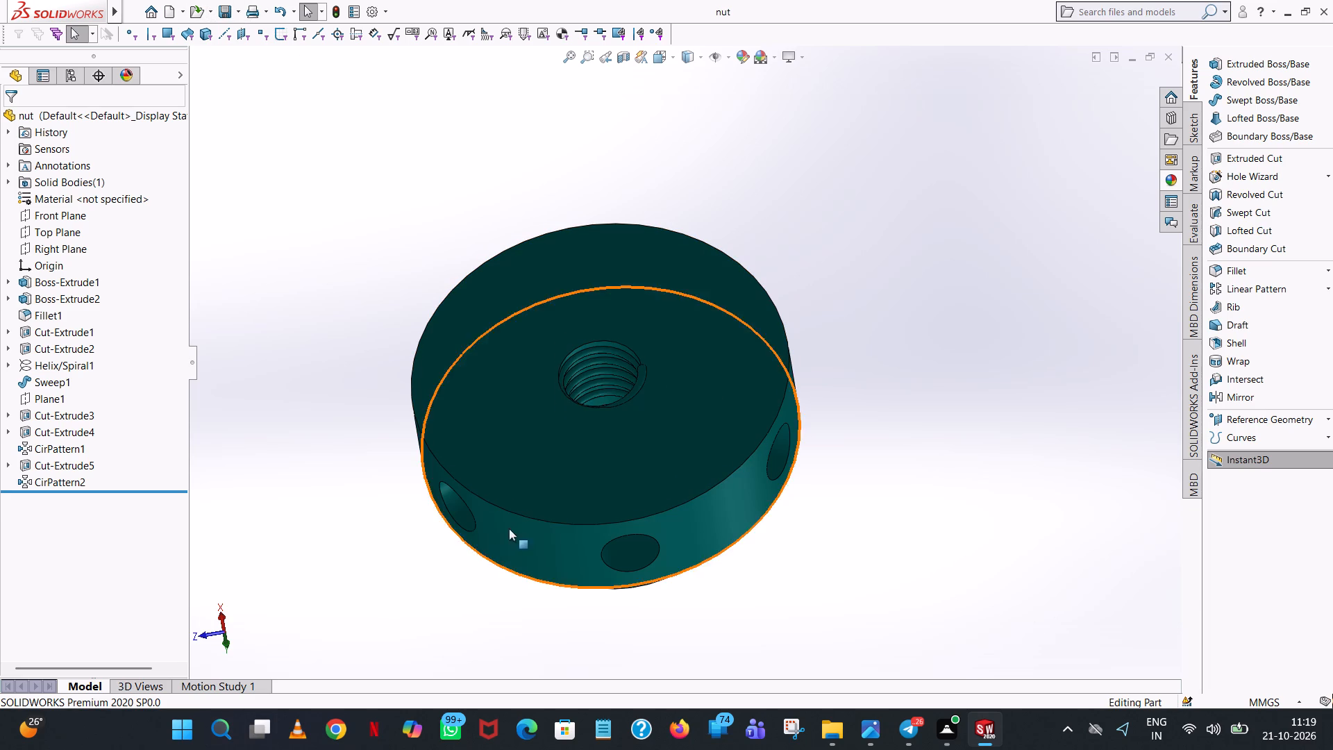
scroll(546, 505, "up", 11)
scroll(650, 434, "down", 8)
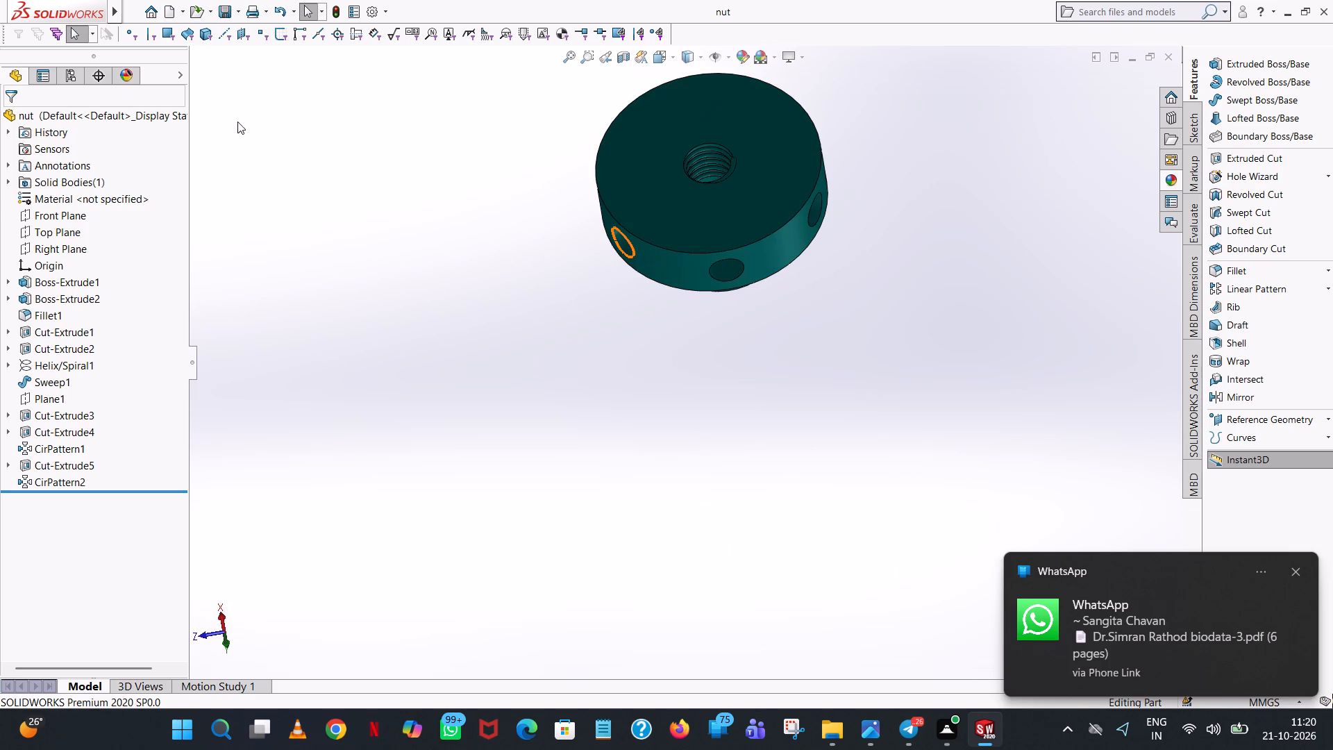
Create a new part document for the next jack component.
left_click(174, 14)
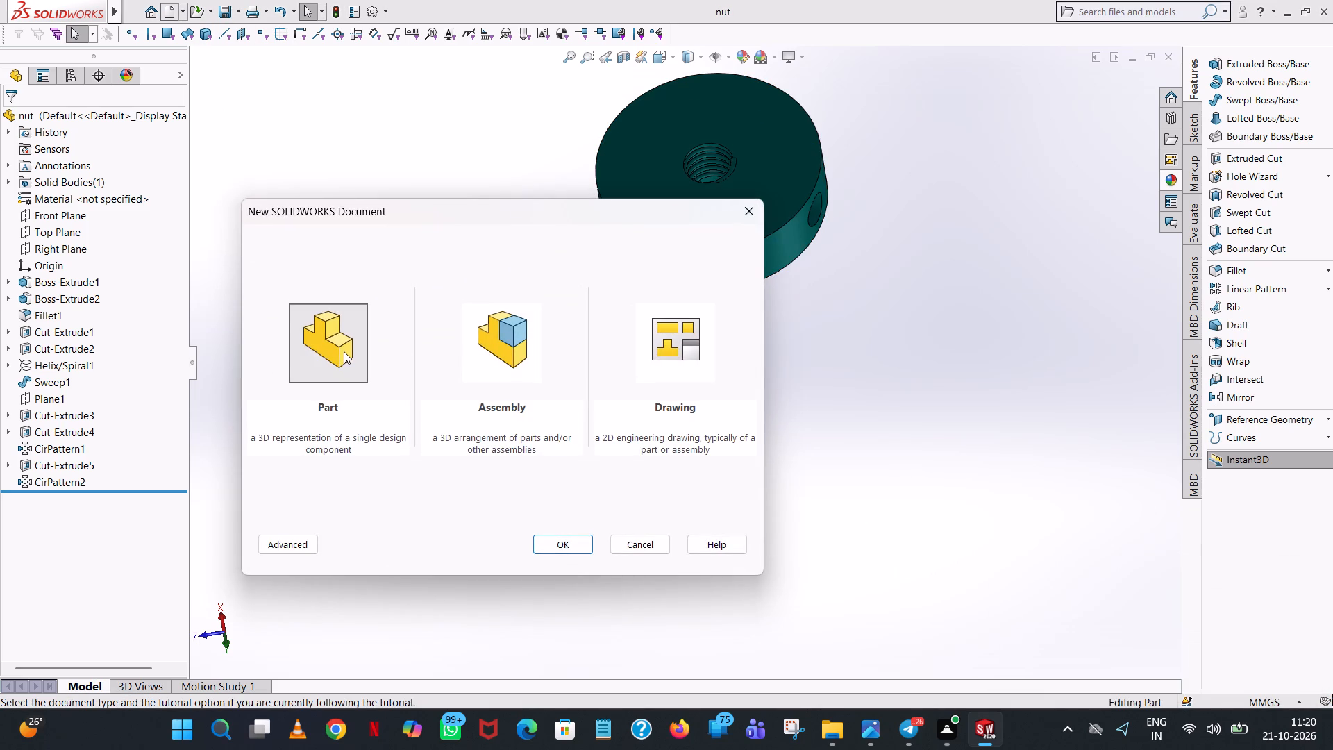
double_click(344, 351)
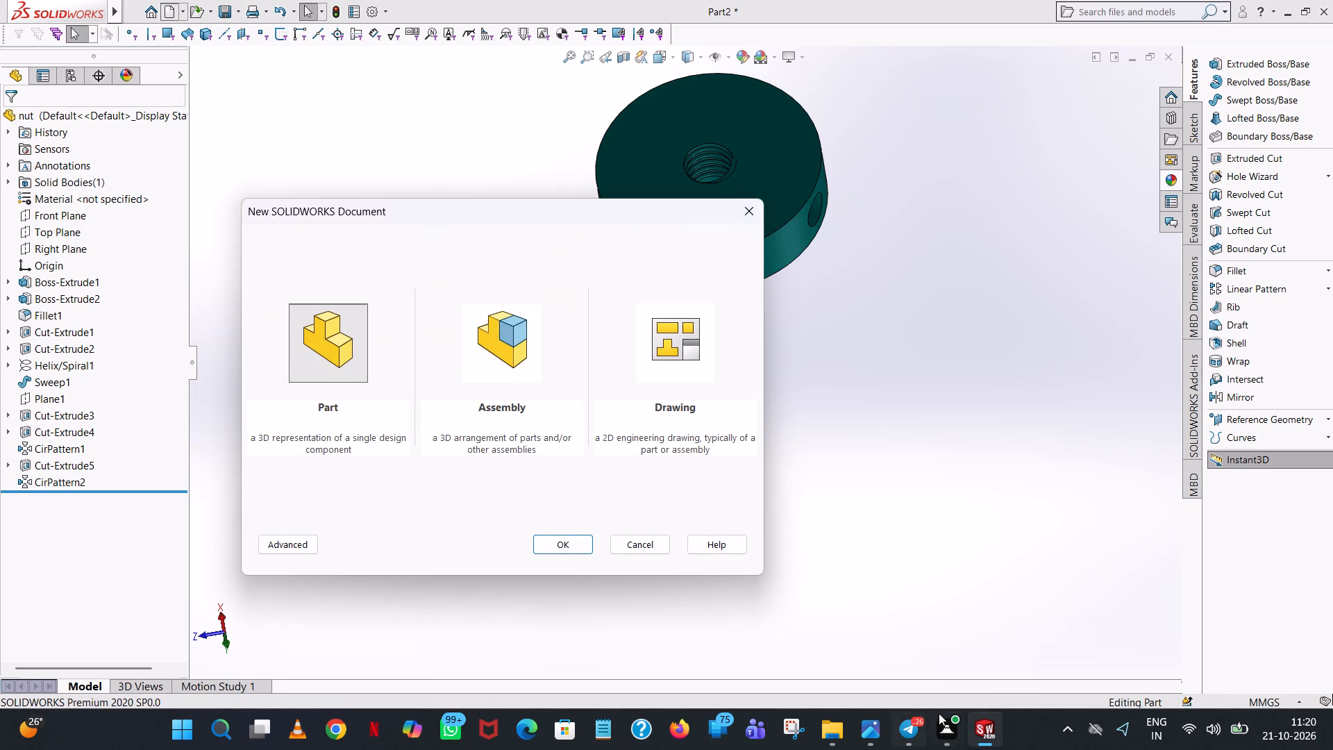
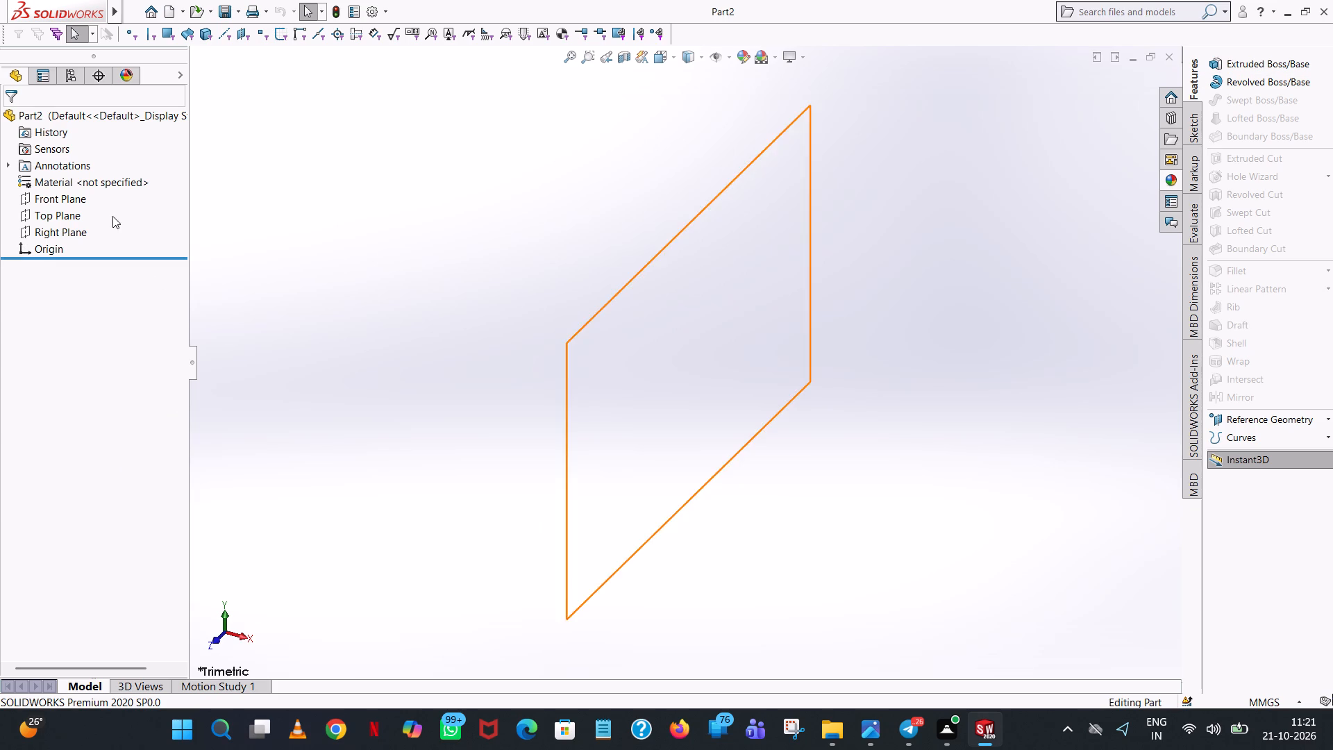
Sketch a circle of radius 110/2 mm on the Top Plane, centred on the origin.
left_click(63, 212)
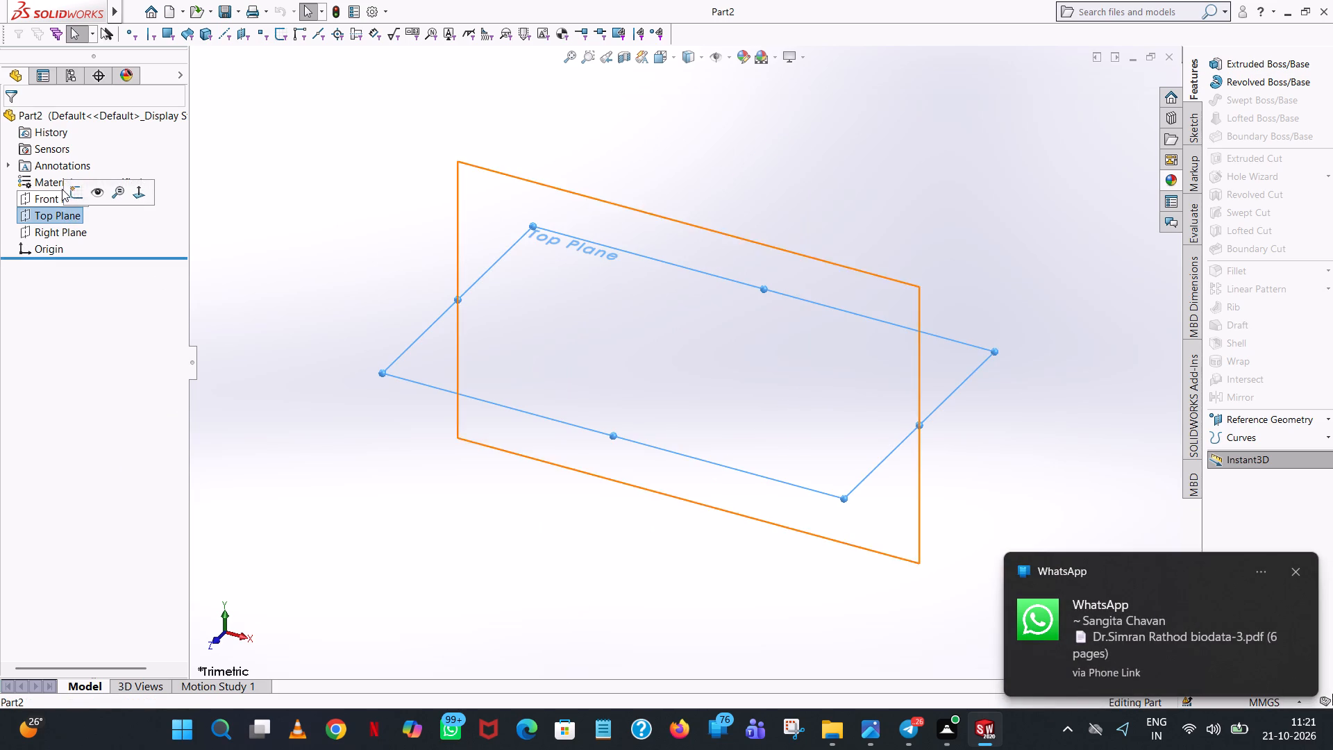
left_click(69, 190)
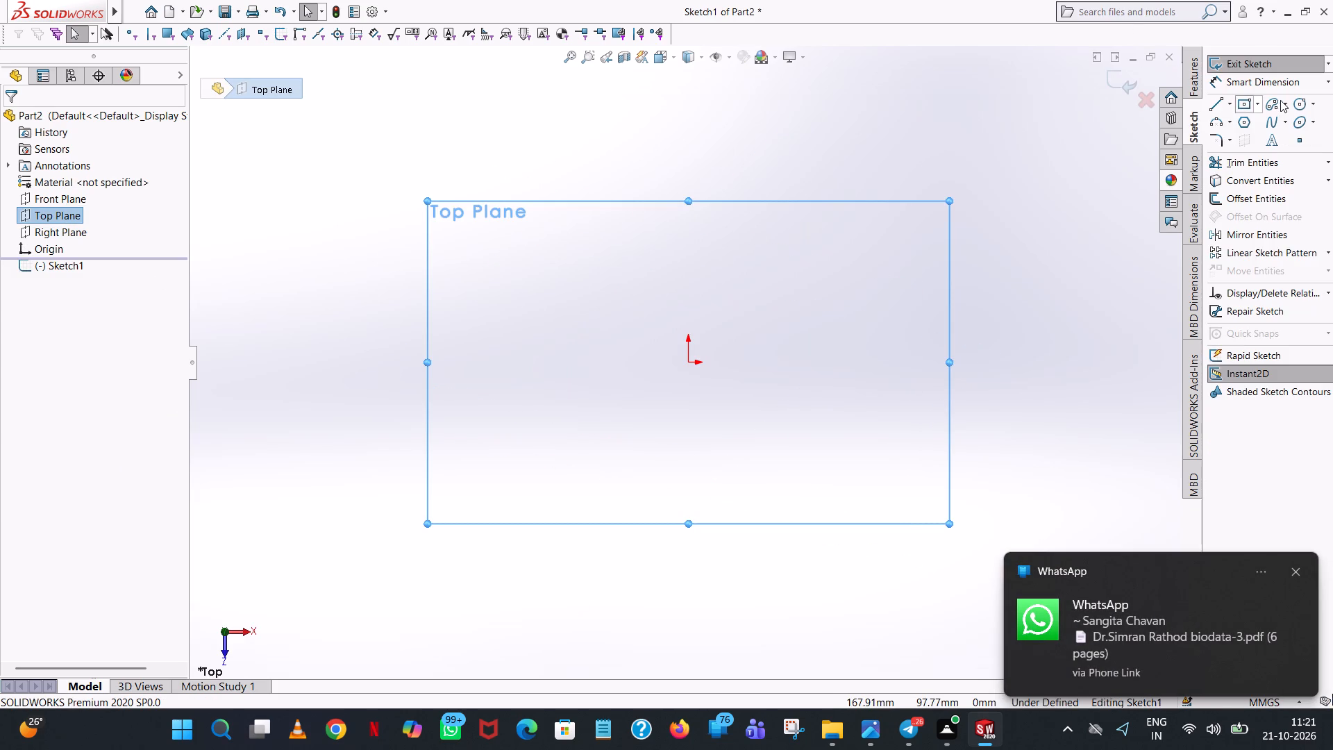
left_click(1297, 103)
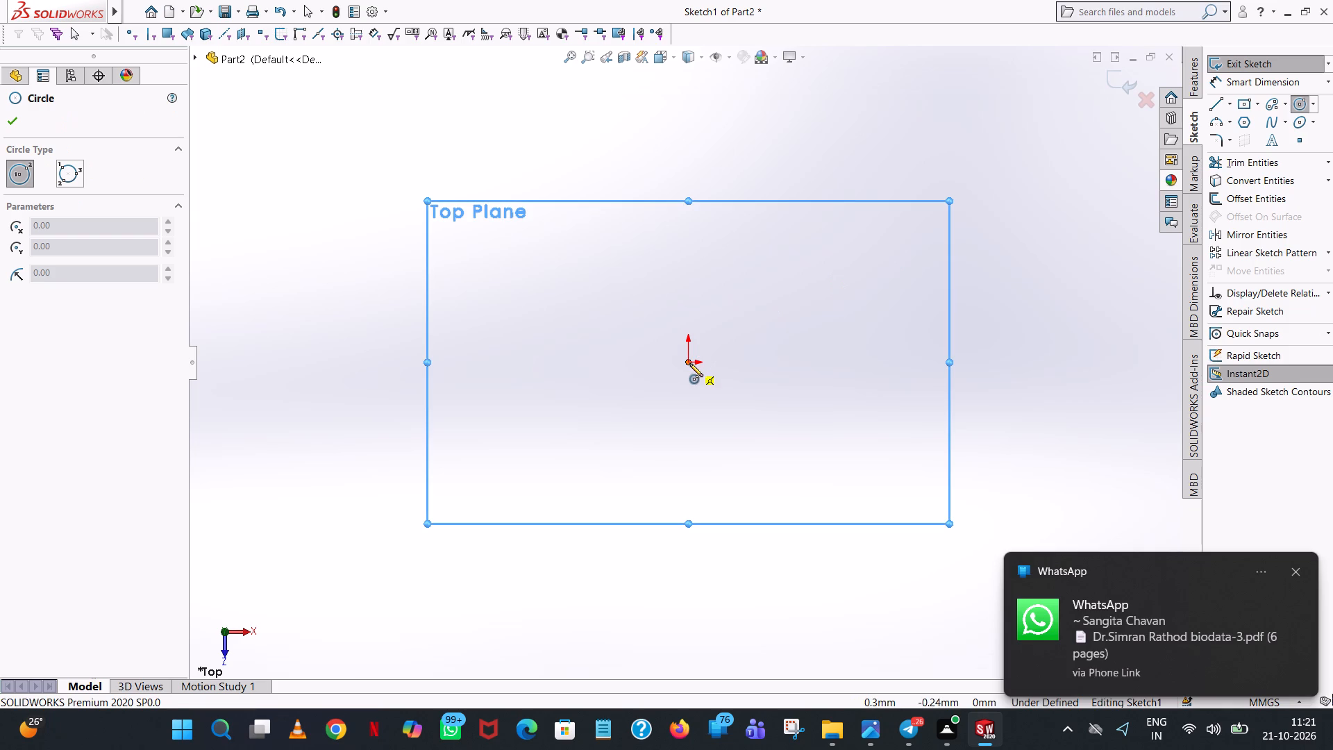
left_click(689, 363)
left_click(755, 276)
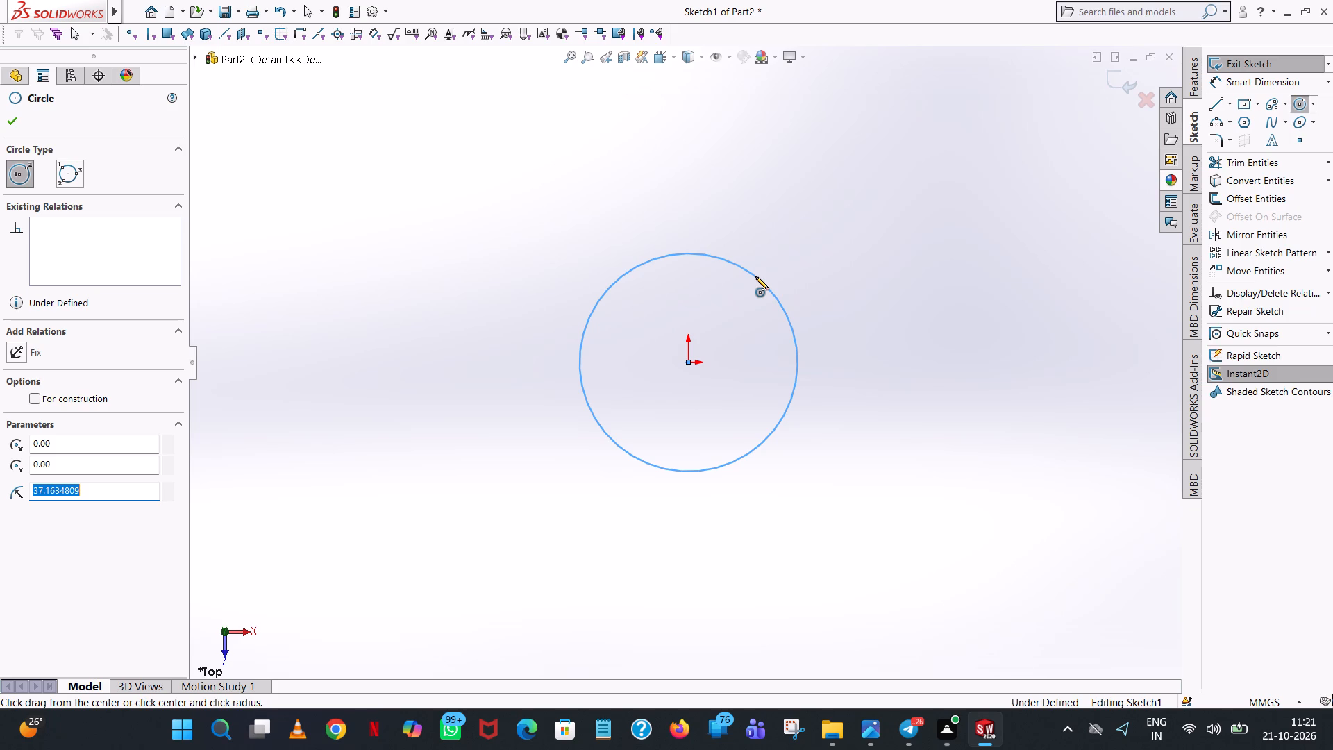
type("110")
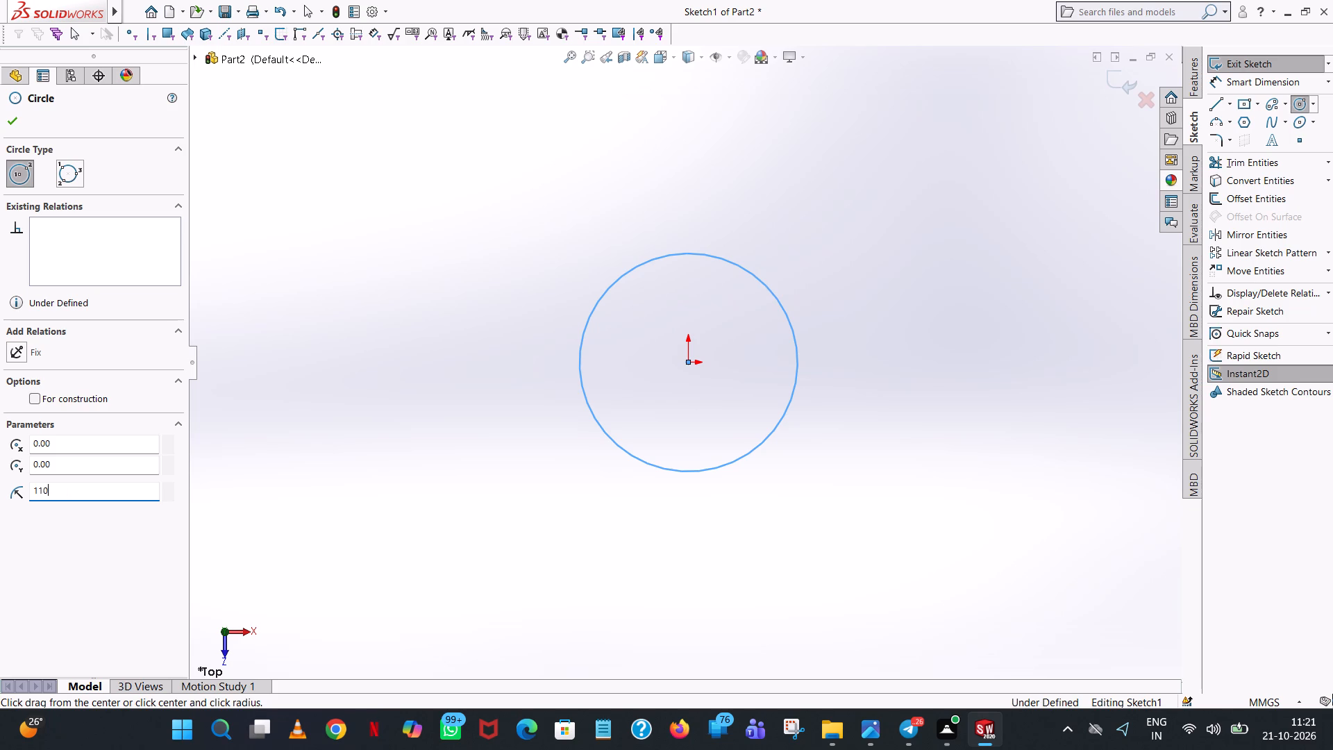
key("Return")
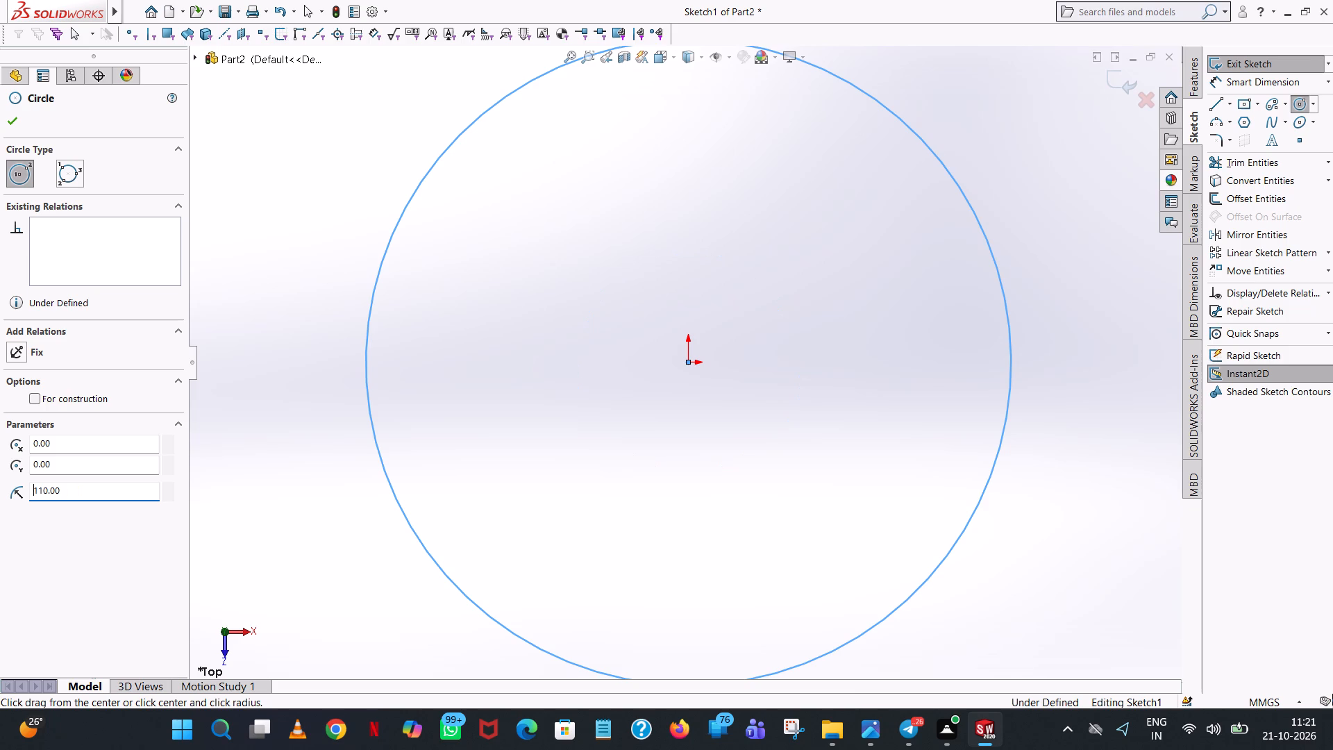
left_click(97, 488)
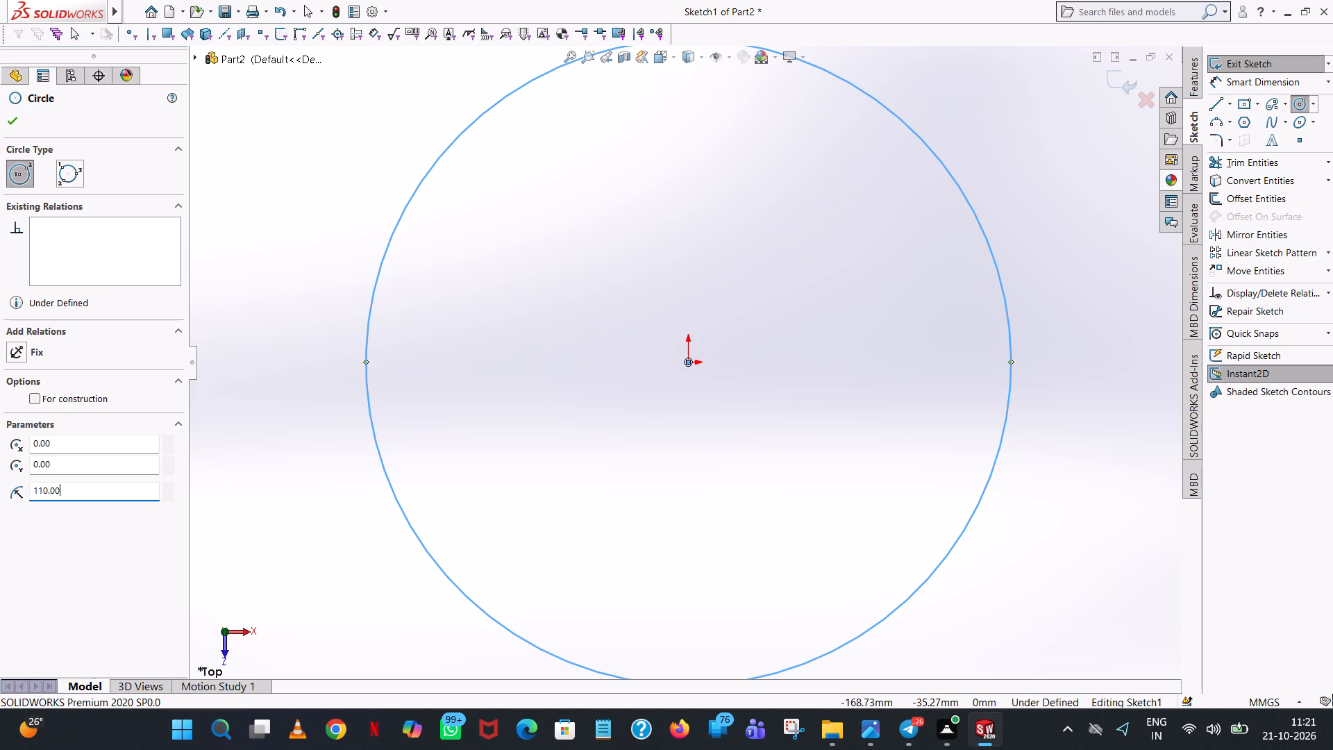
type("/2")
key("Return")
left_click(15, 121)
left_click(501, 140)
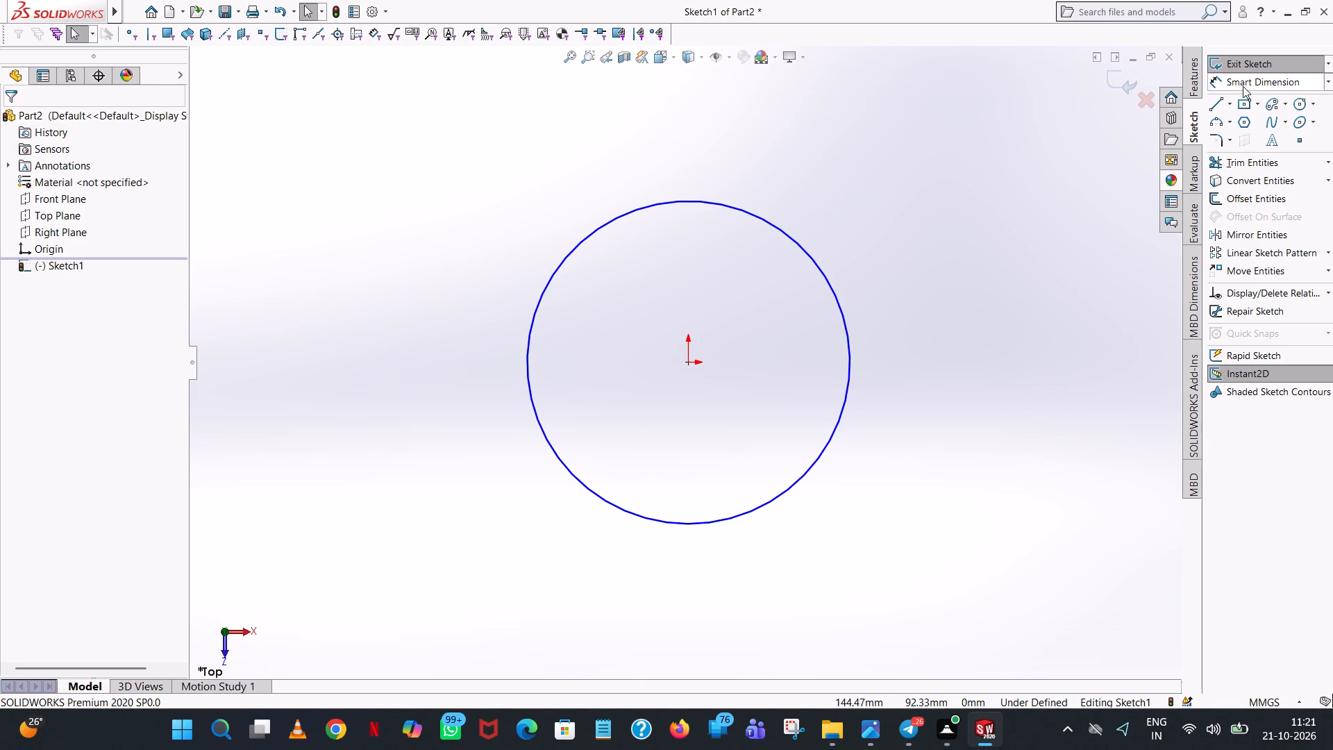
Add a 110 mm diameter dimension to the circle.
left_click(1243, 86)
left_click(790, 235)
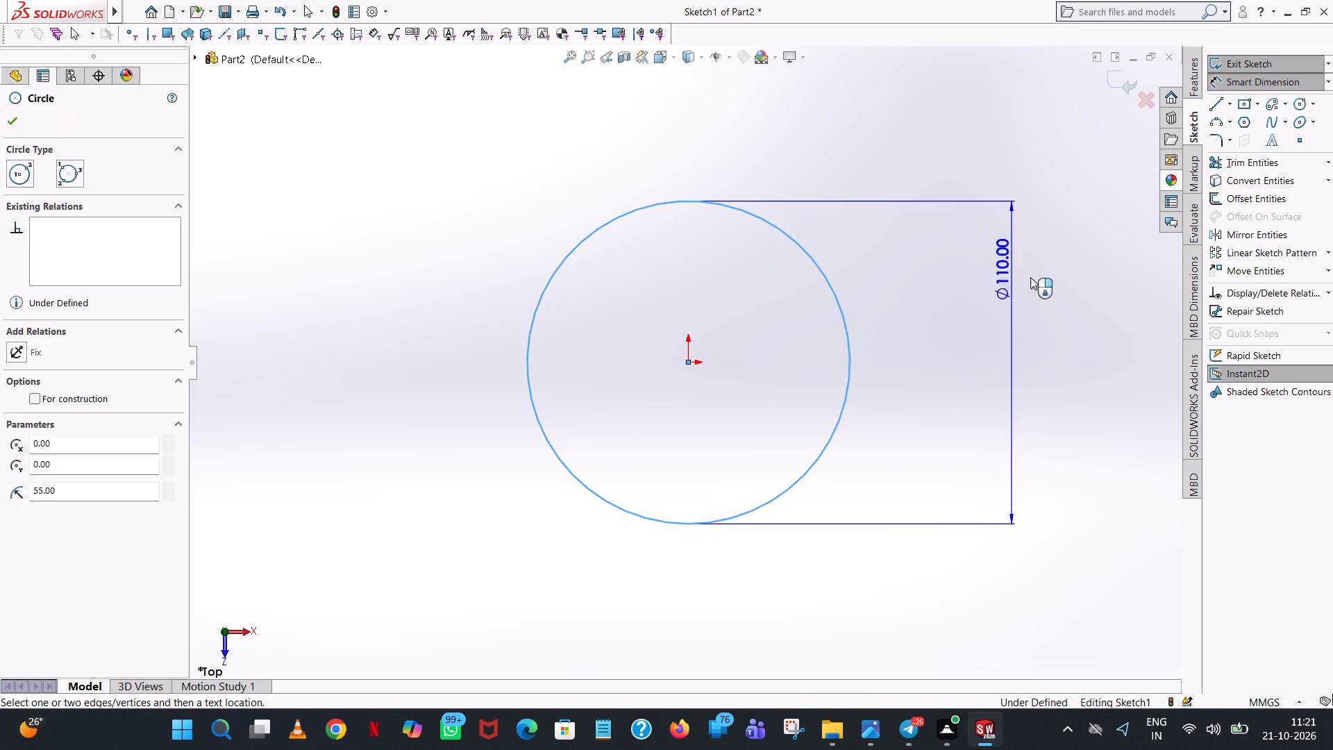
left_click(1037, 278)
left_click(971, 256)
left_click(961, 161)
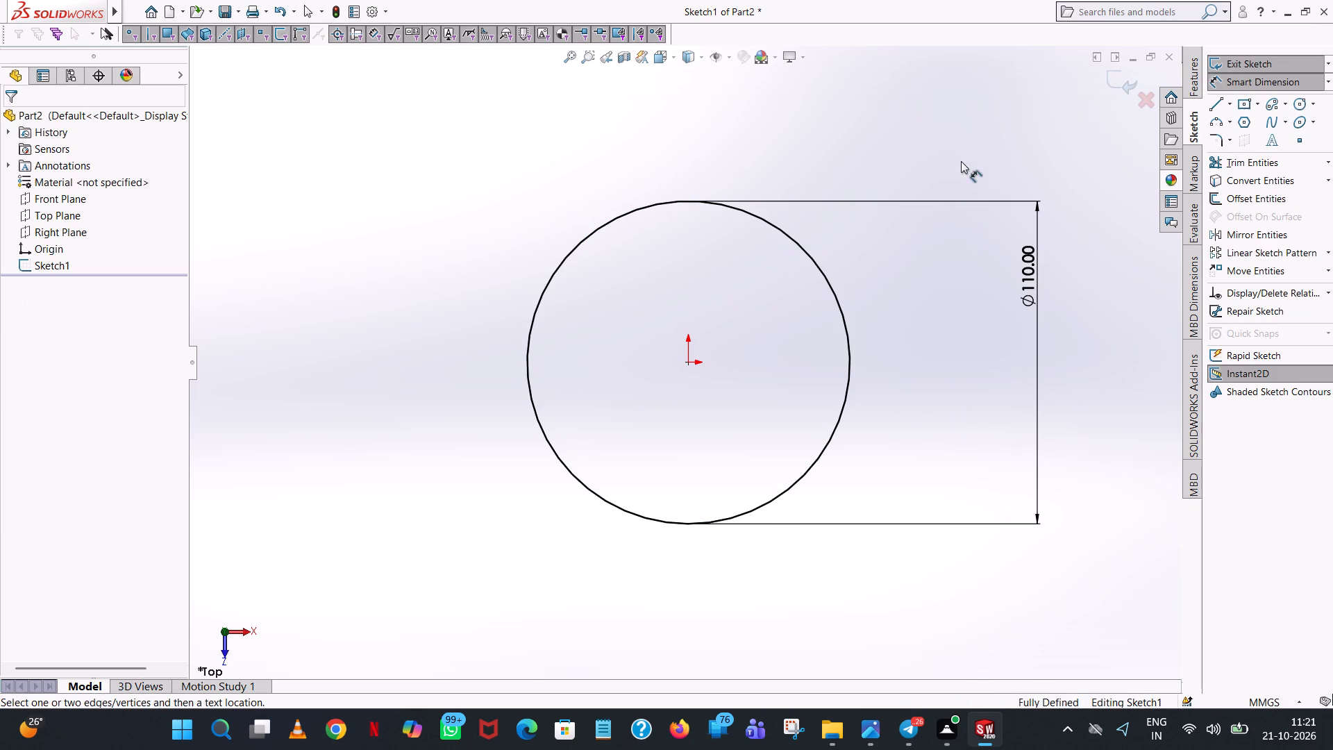
Extrude the circle 20 mm as a blind boss to form the base disc.
left_click(1197, 72)
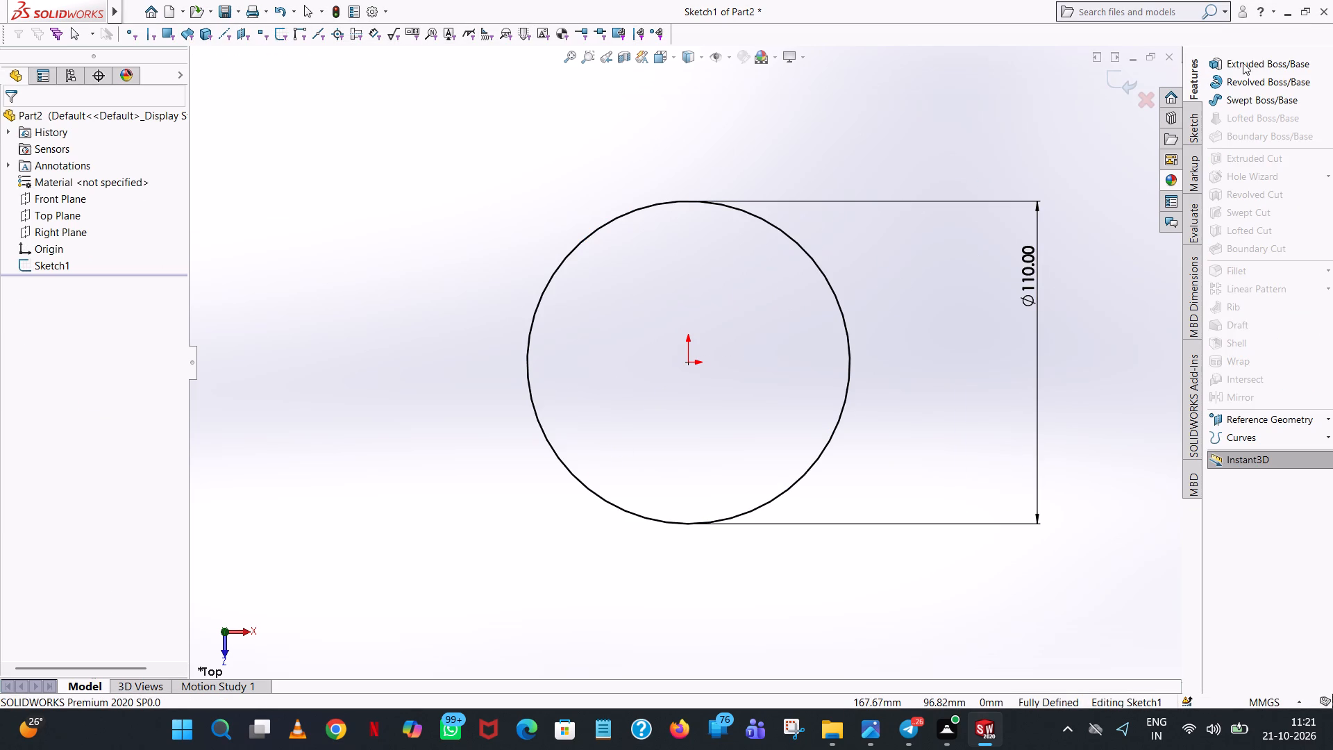
left_click(1244, 62)
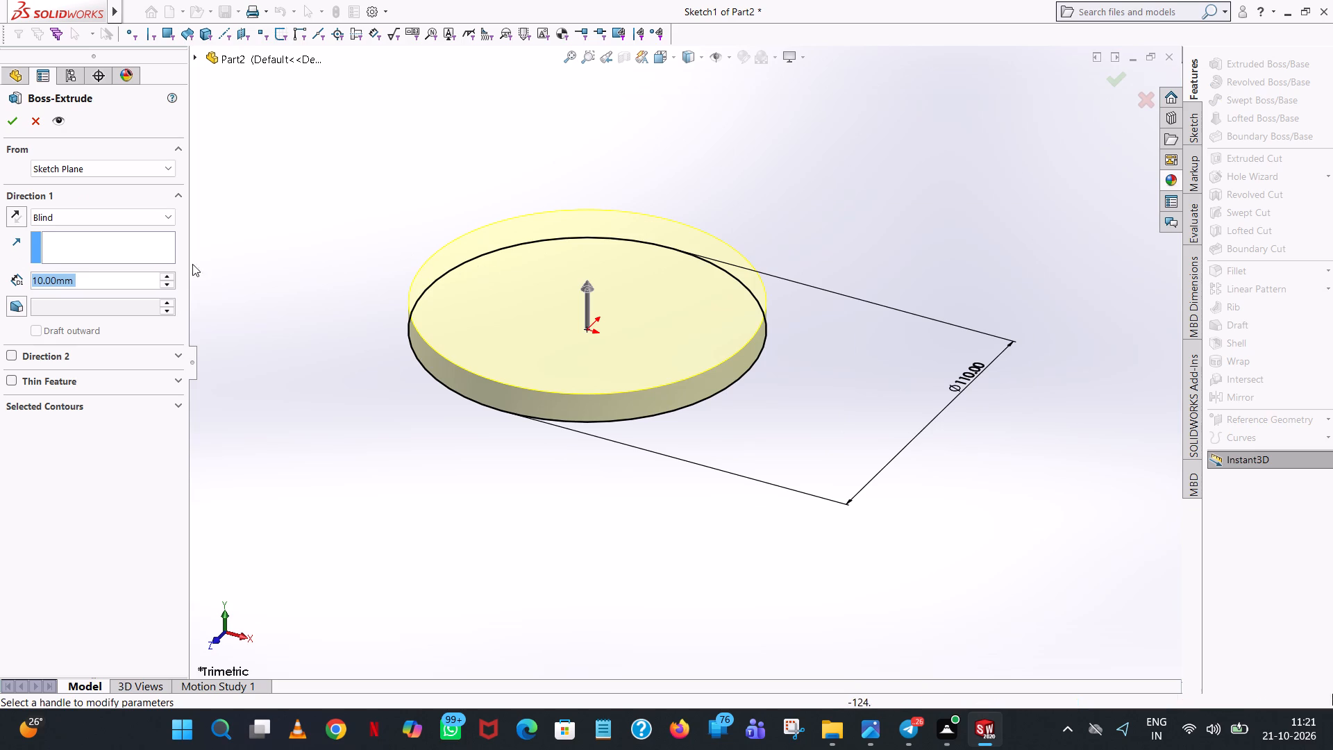
left_click(165, 276)
left_click(7, 117)
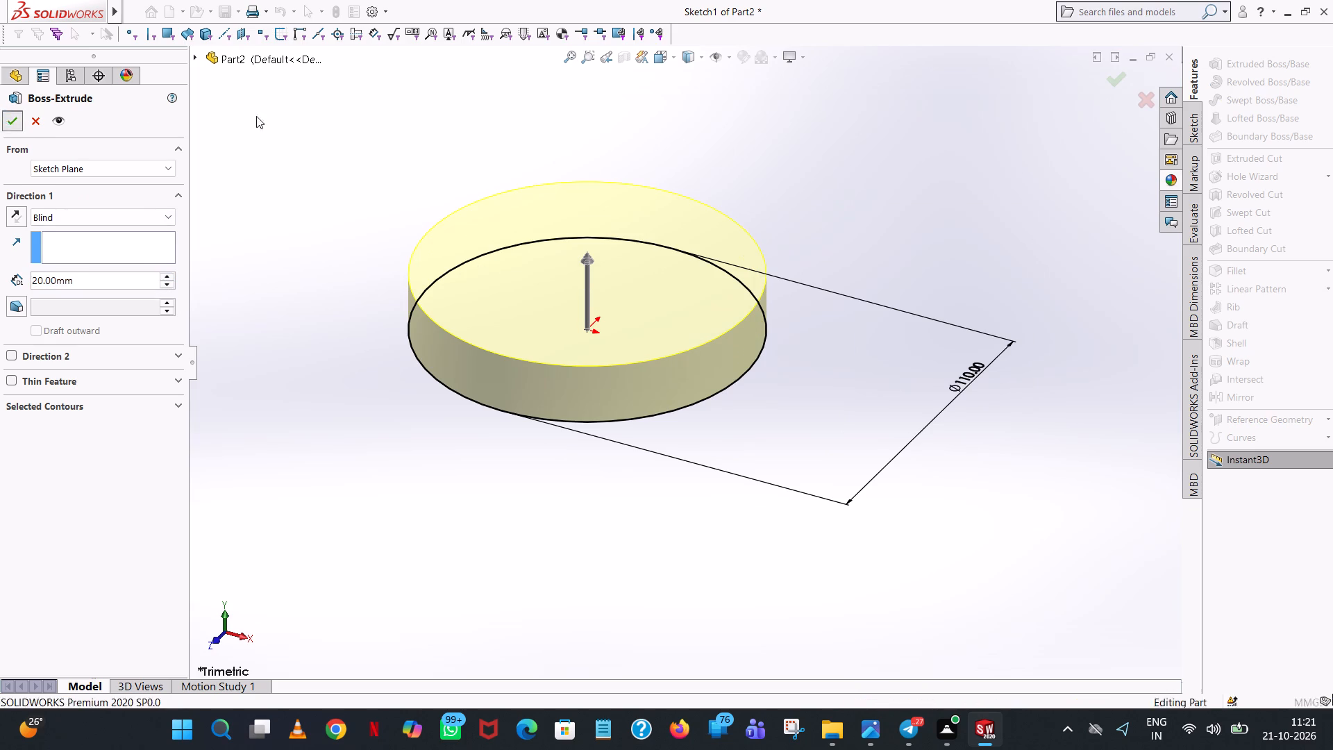
left_click(800, 211)
Start a boss sketch on the disc's top face and draw a 35 mm radius circle centred on the origin.
middle_click_drag(537, 417, 670, 430)
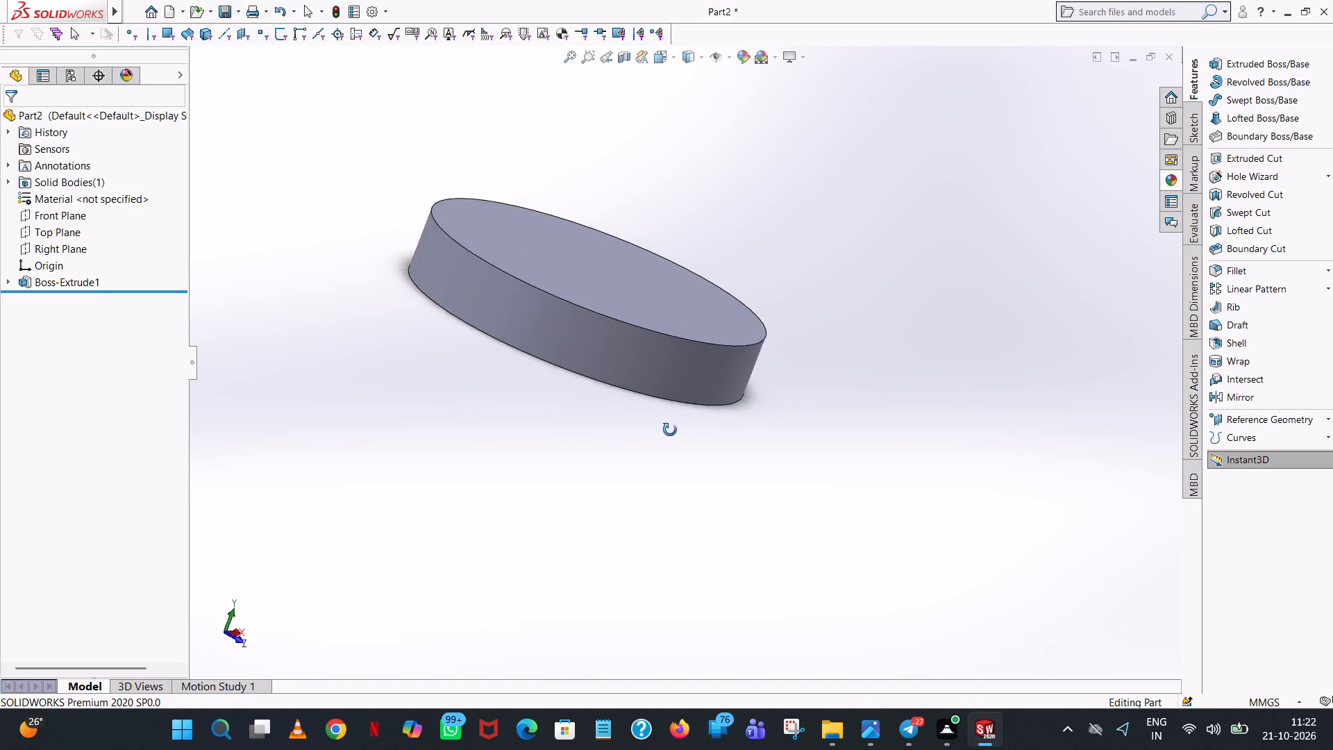
middle_click_drag(670, 430, 661, 463)
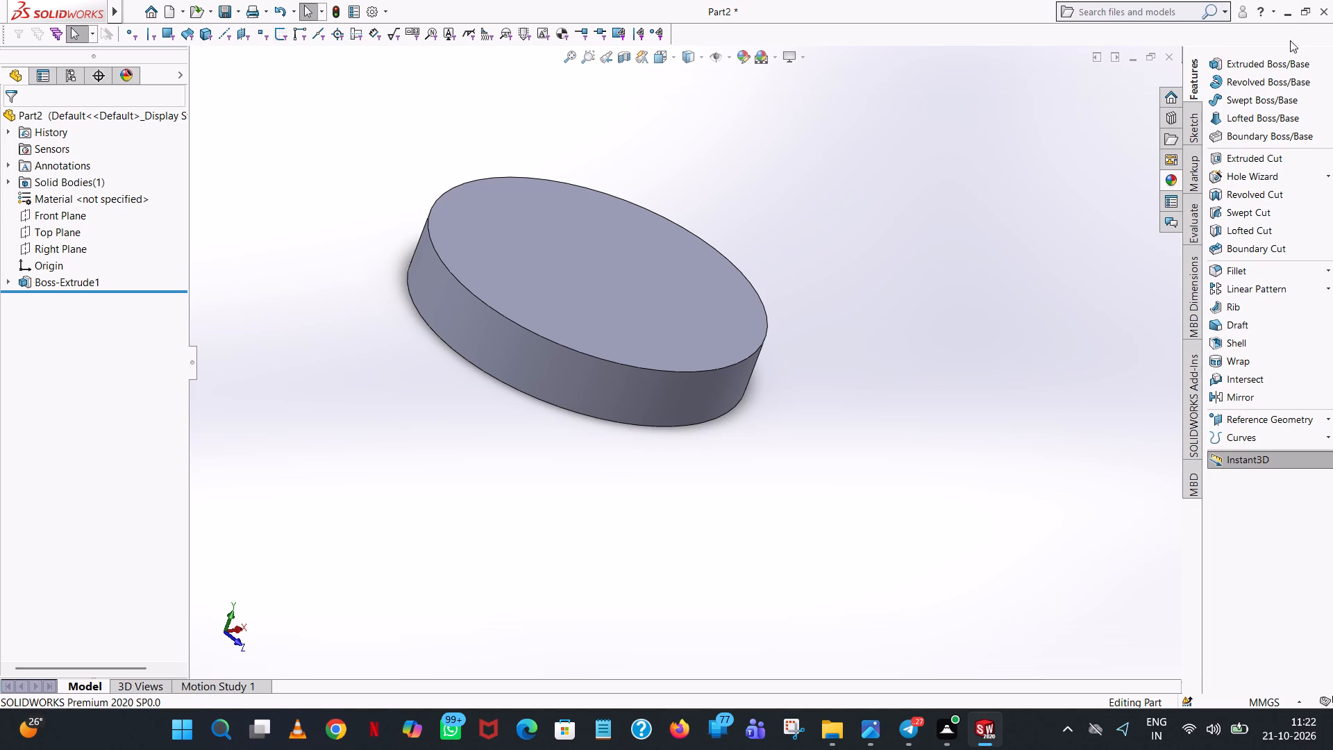
left_click(1275, 60)
left_click(602, 267)
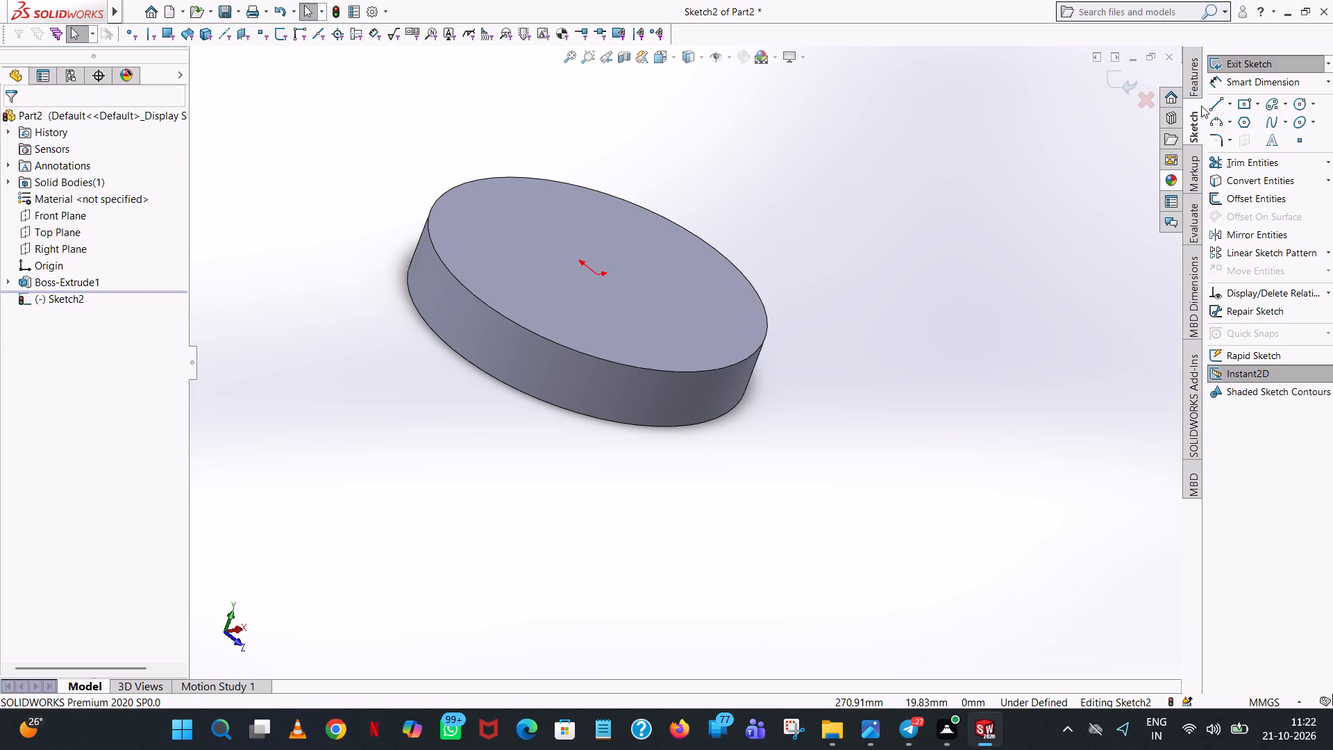
left_click(1302, 106)
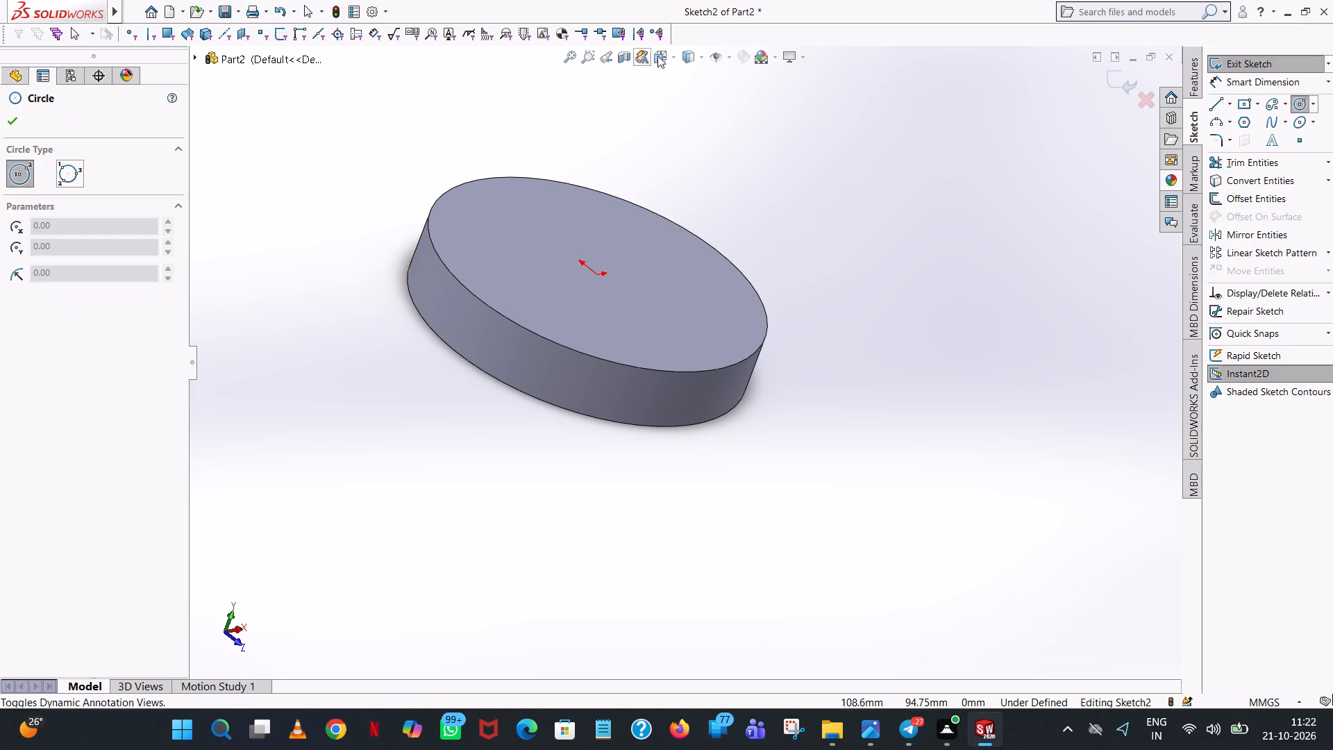
left_click(673, 54)
left_click(743, 134)
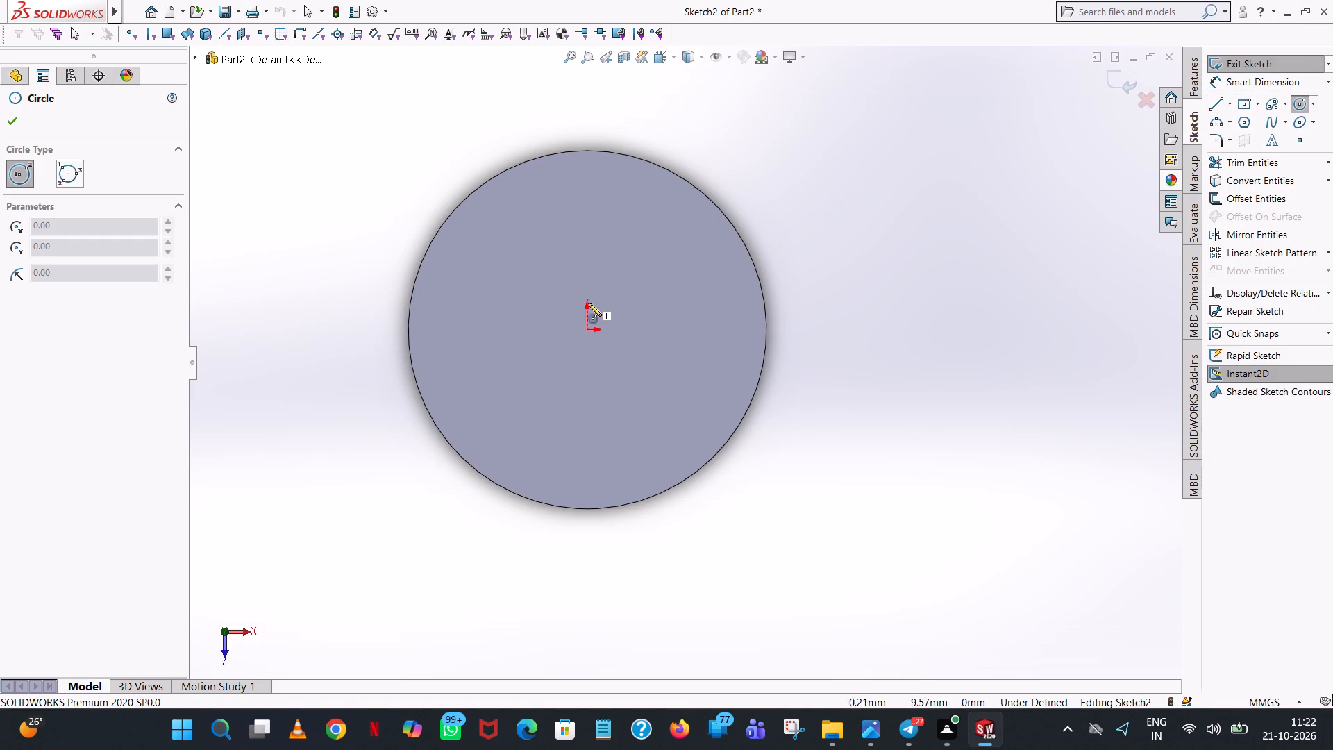
left_click(585, 331)
left_click(674, 216)
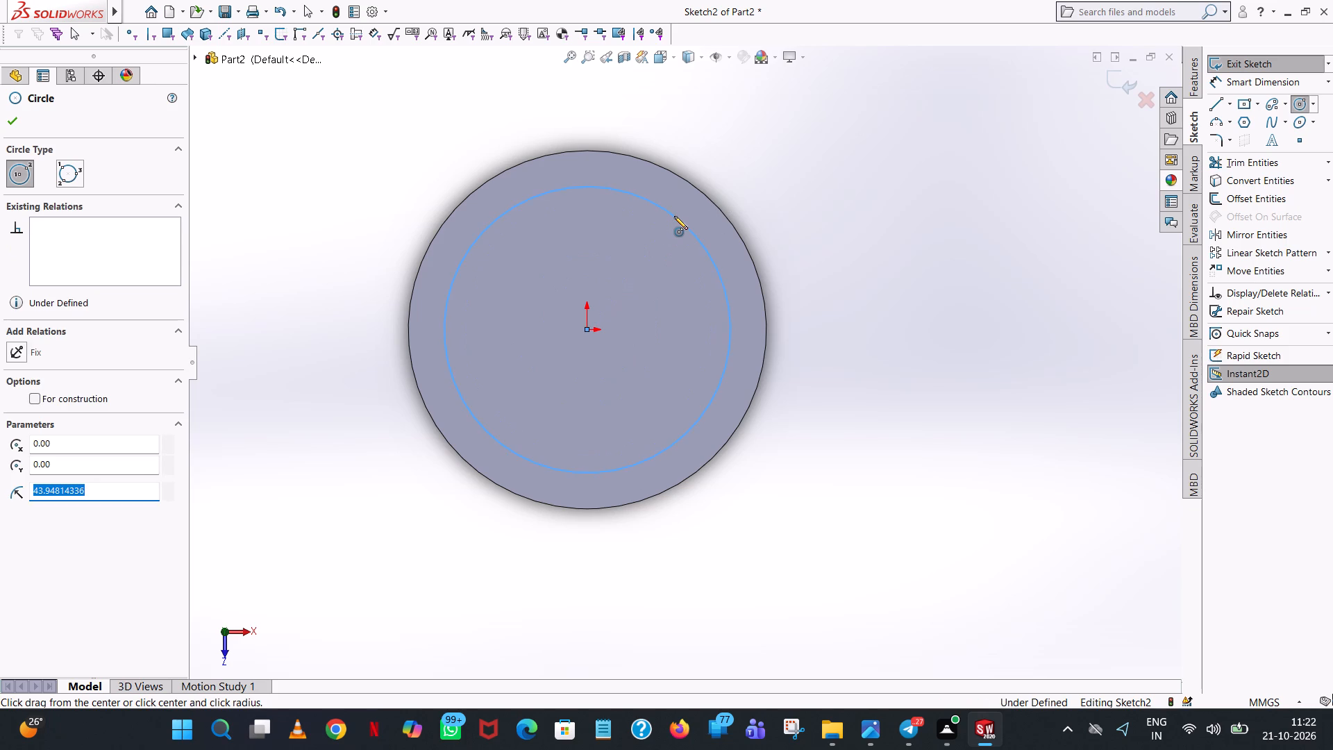
type("35")
key("Return")
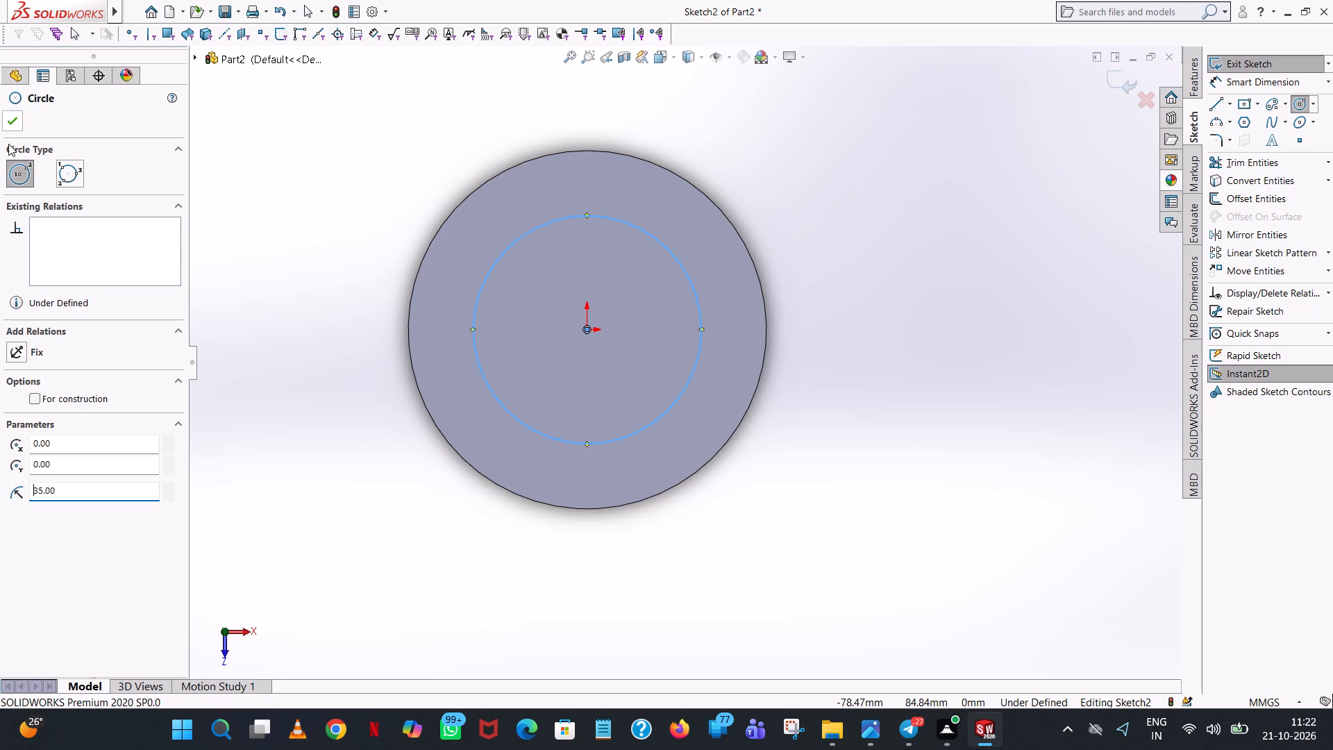
left_click(10, 124)
left_click(789, 162)
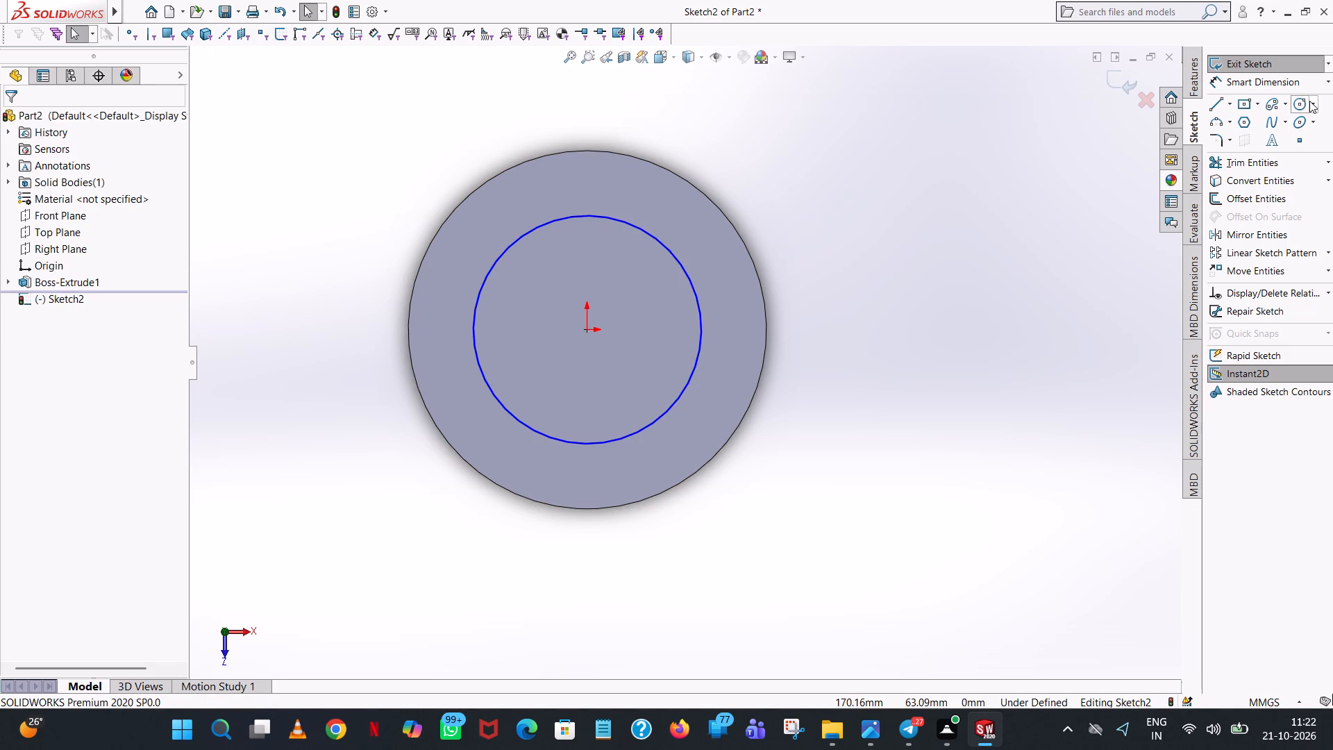
Add a 70 mm diameter dimension to the circle on the disc's top face.
left_click(1314, 83)
left_click(644, 234)
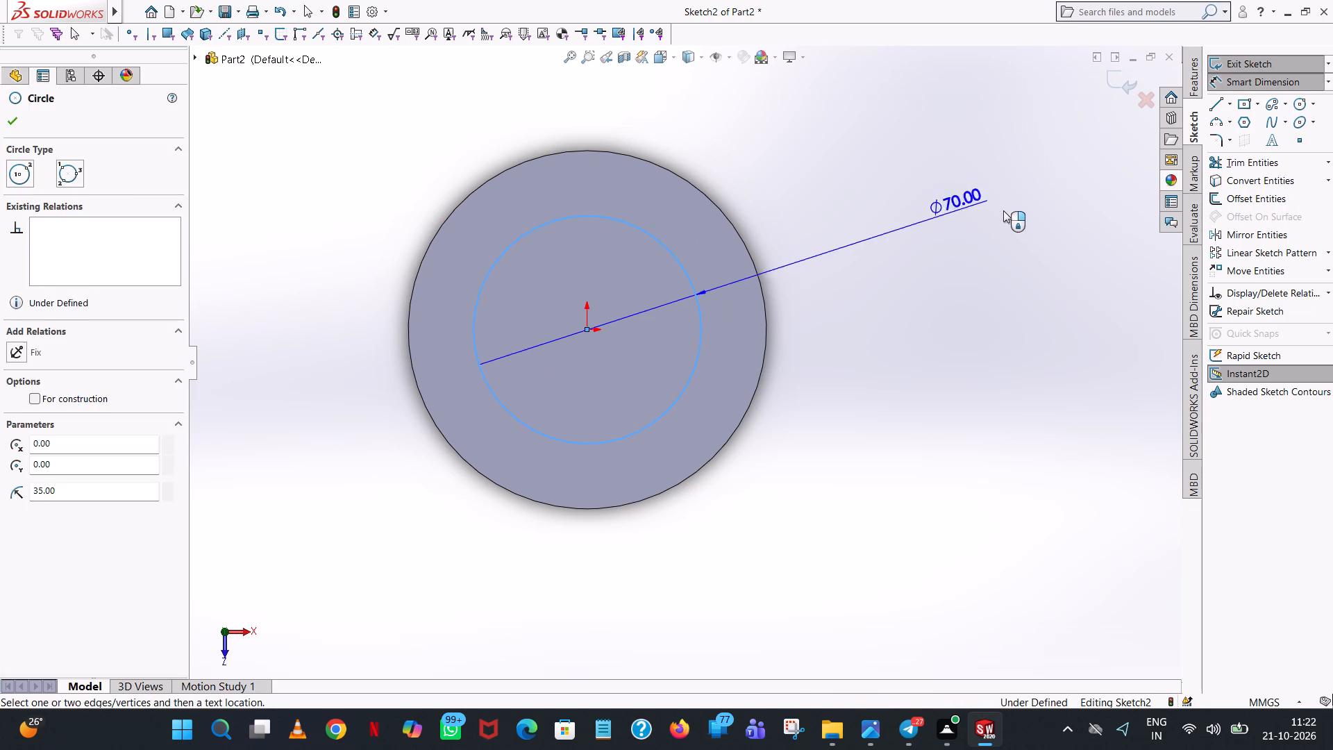
left_click(1004, 210)
left_click(951, 198)
left_click(947, 188)
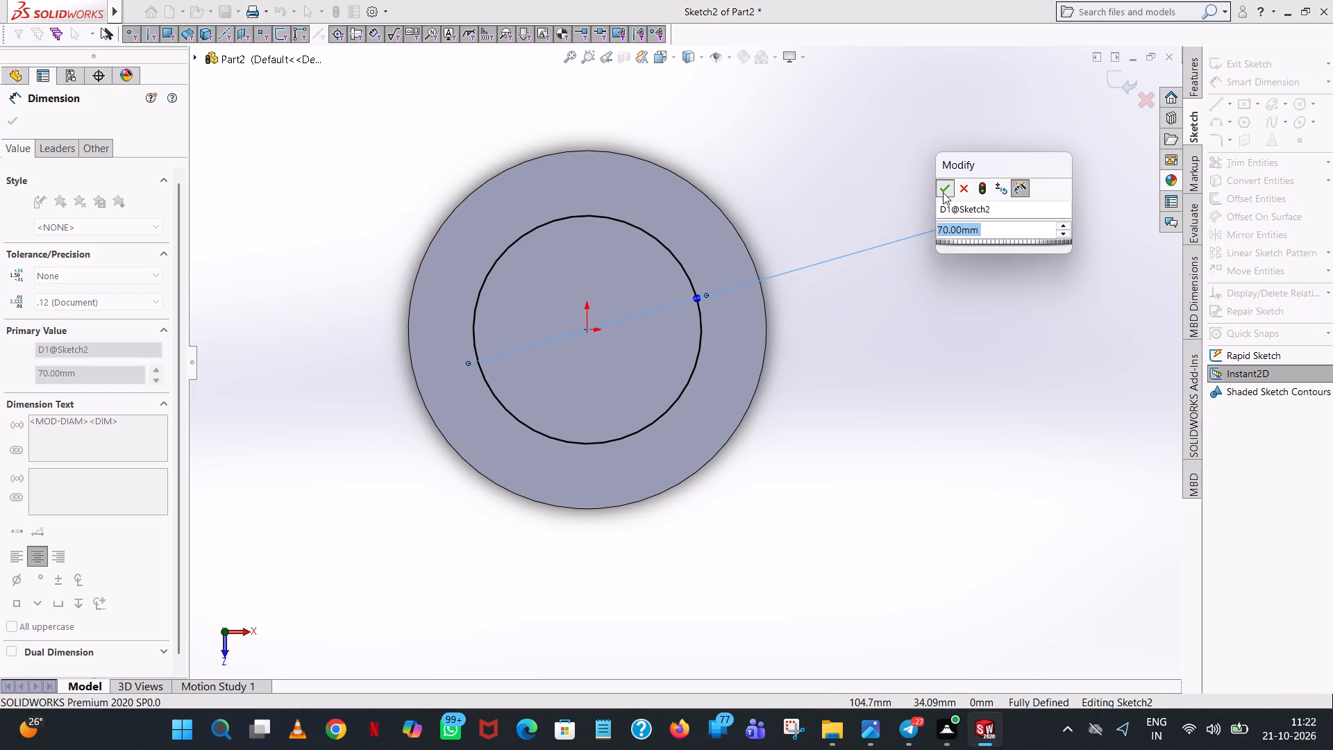
left_click(895, 349)
Extrude the 70 mm circle 120 mm upward from the disc as a blind boss merged with the body.
scroll(896, 349, "up", 1)
middle_click_drag(895, 345, 939, 224)
scroll(903, 289, "up", 1)
left_click(1193, 71)
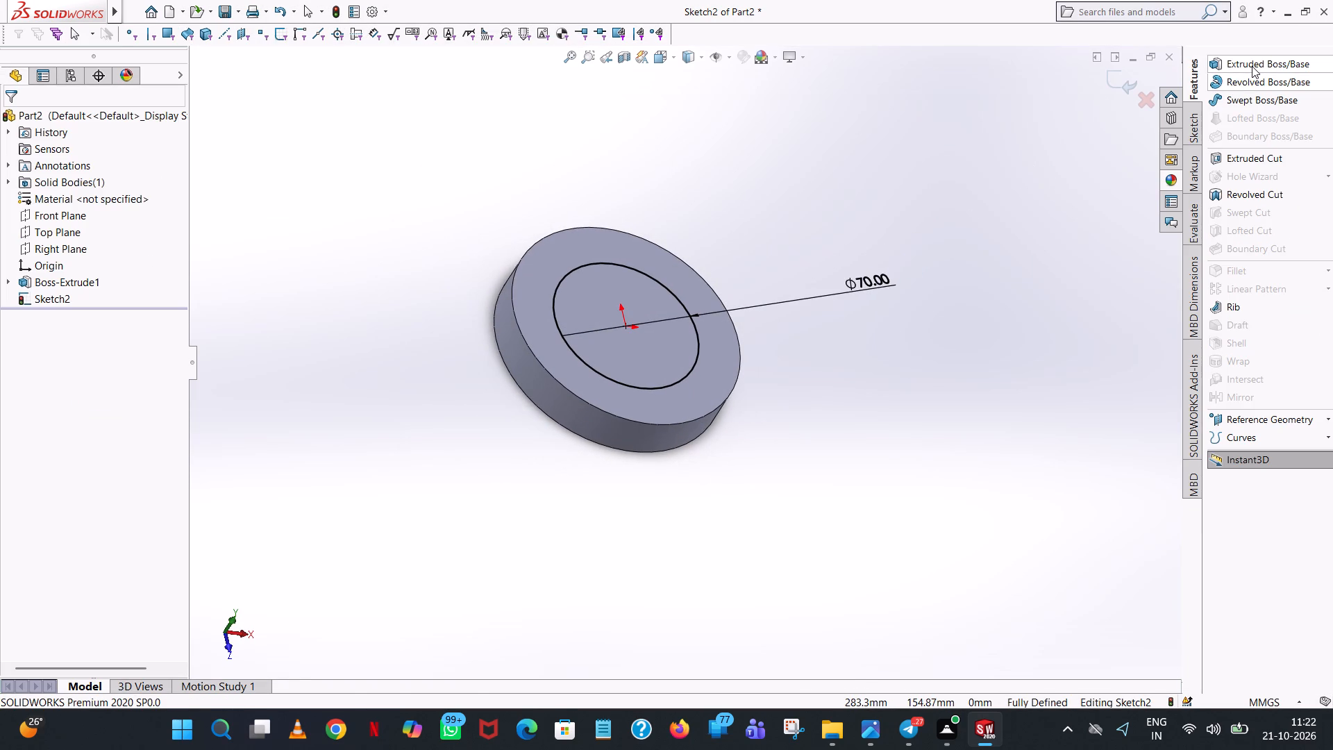
left_click(1252, 66)
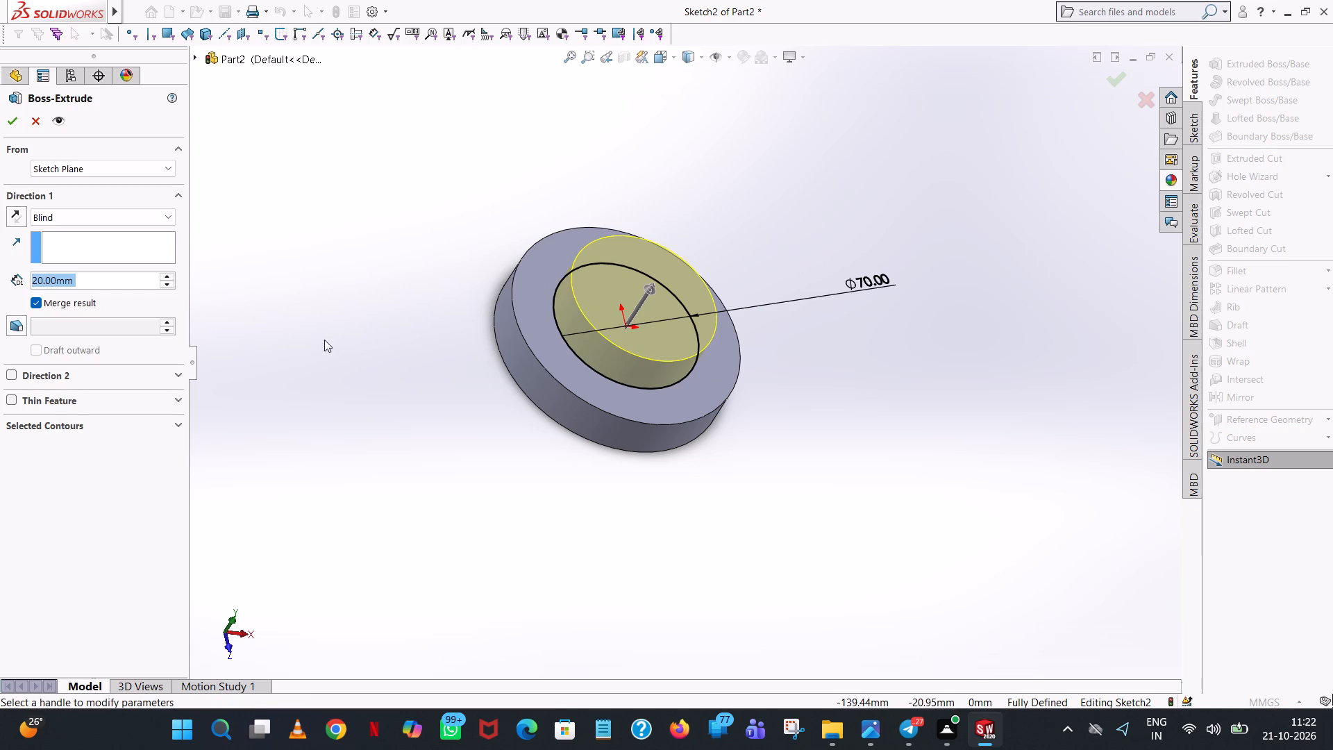
triple_click(167, 278)
triple_click(167, 278)
double_click(167, 278)
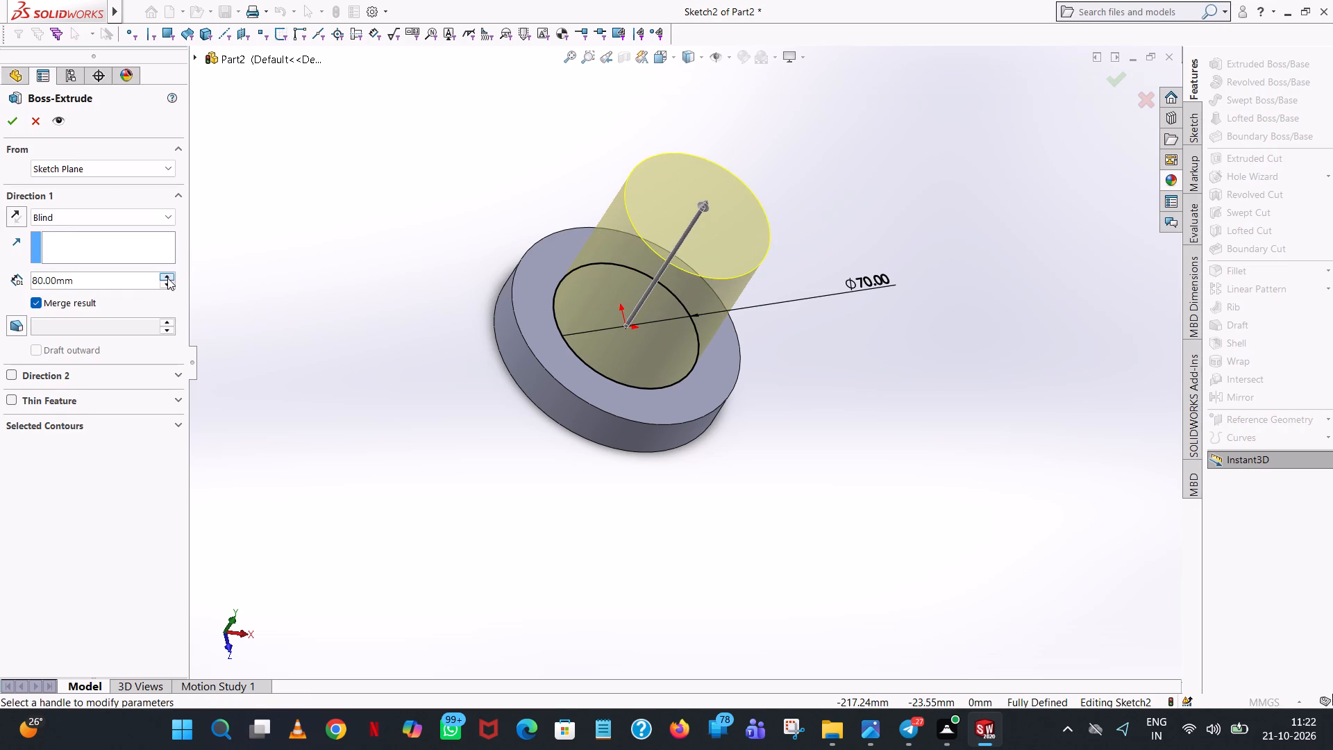
left_click(167, 278)
left_click(167, 278)
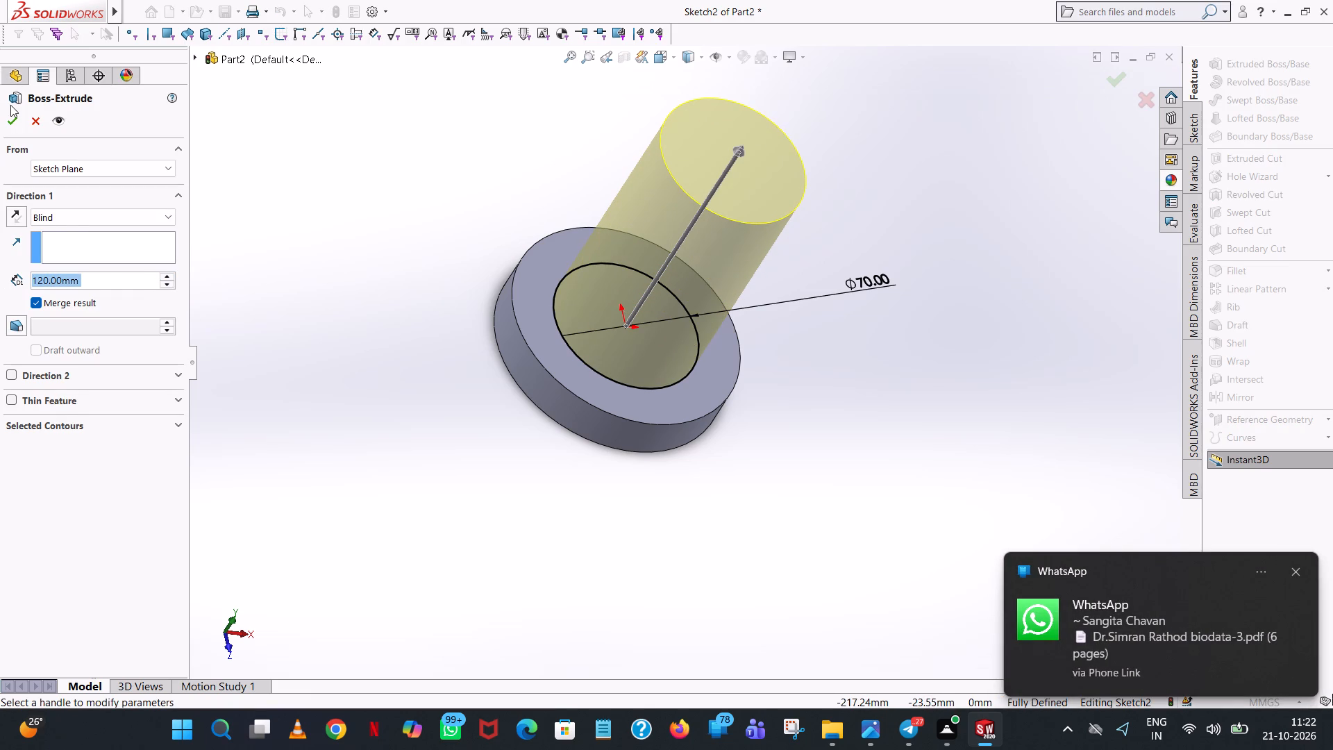
left_click(10, 116)
left_click(893, 278)
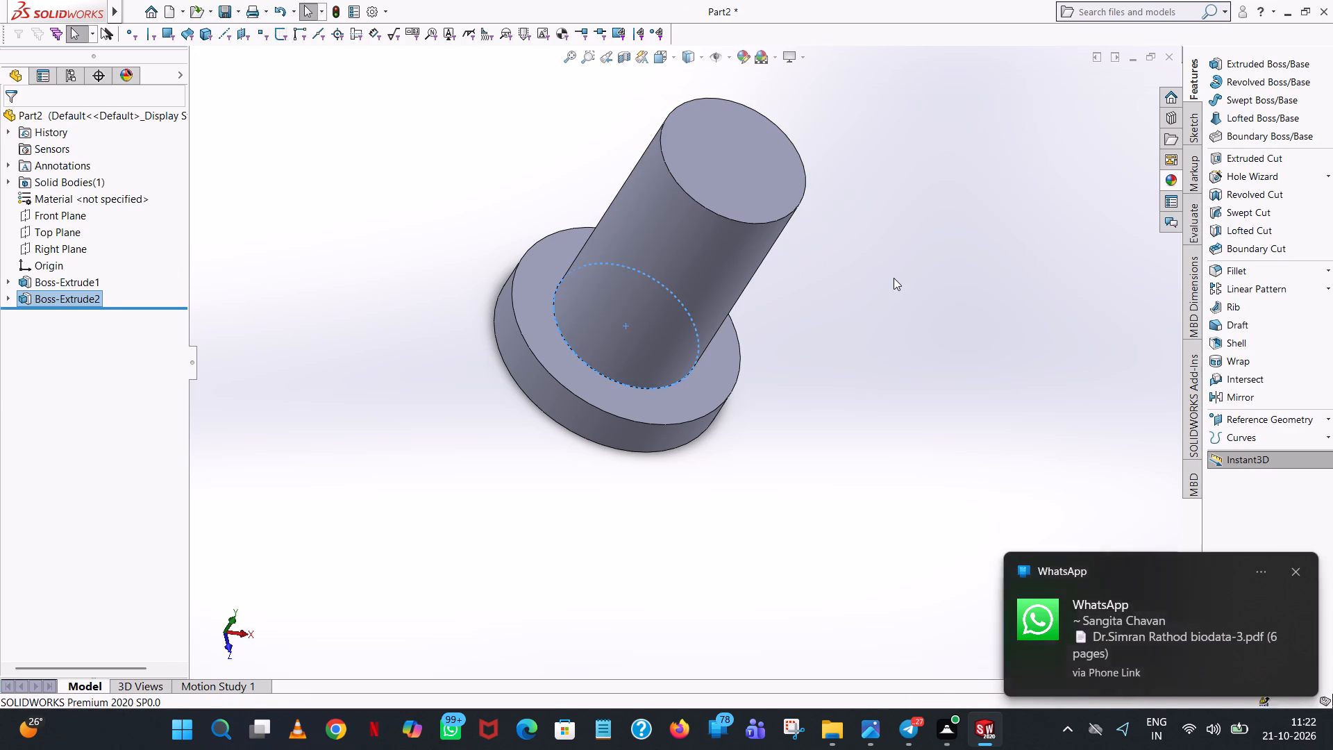
Examine the flanged cylinder from several sides, including the underside of the disc and the side profile.
middle_click_drag(275, 201, 423, 238)
scroll(308, 219, "up", 1)
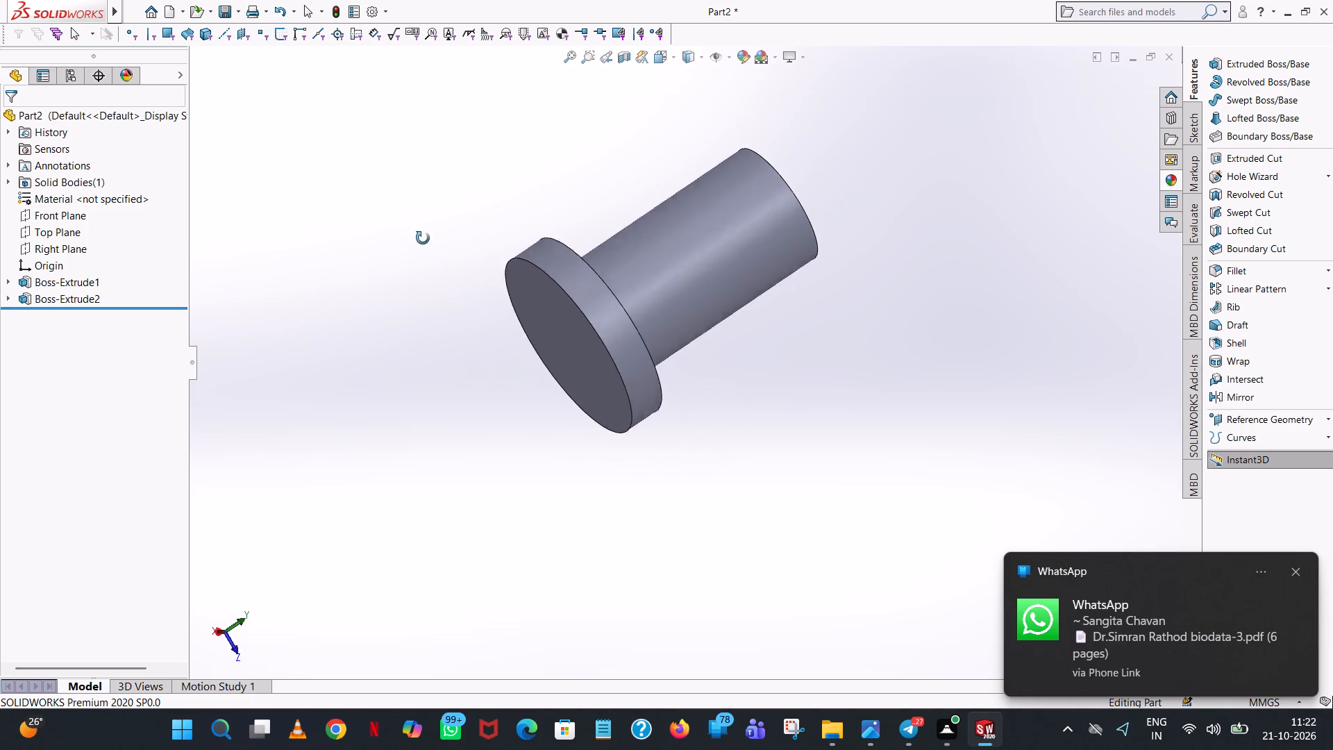
middle_click_drag(423, 238, 494, 435)
middle_click_drag(477, 265, 491, 347)
scroll(562, 459, "up", 1)
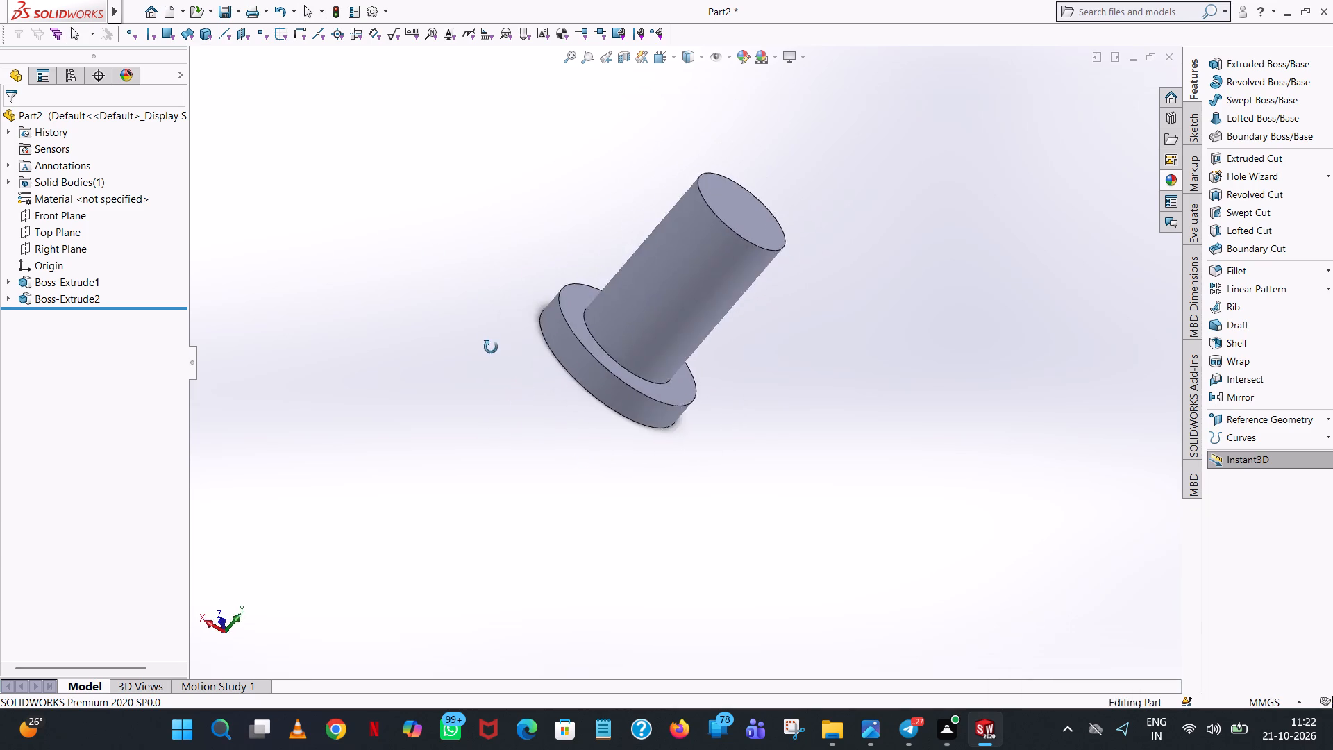
middle_click_drag(491, 347, 303, 191)
scroll(337, 233, "up", 1)
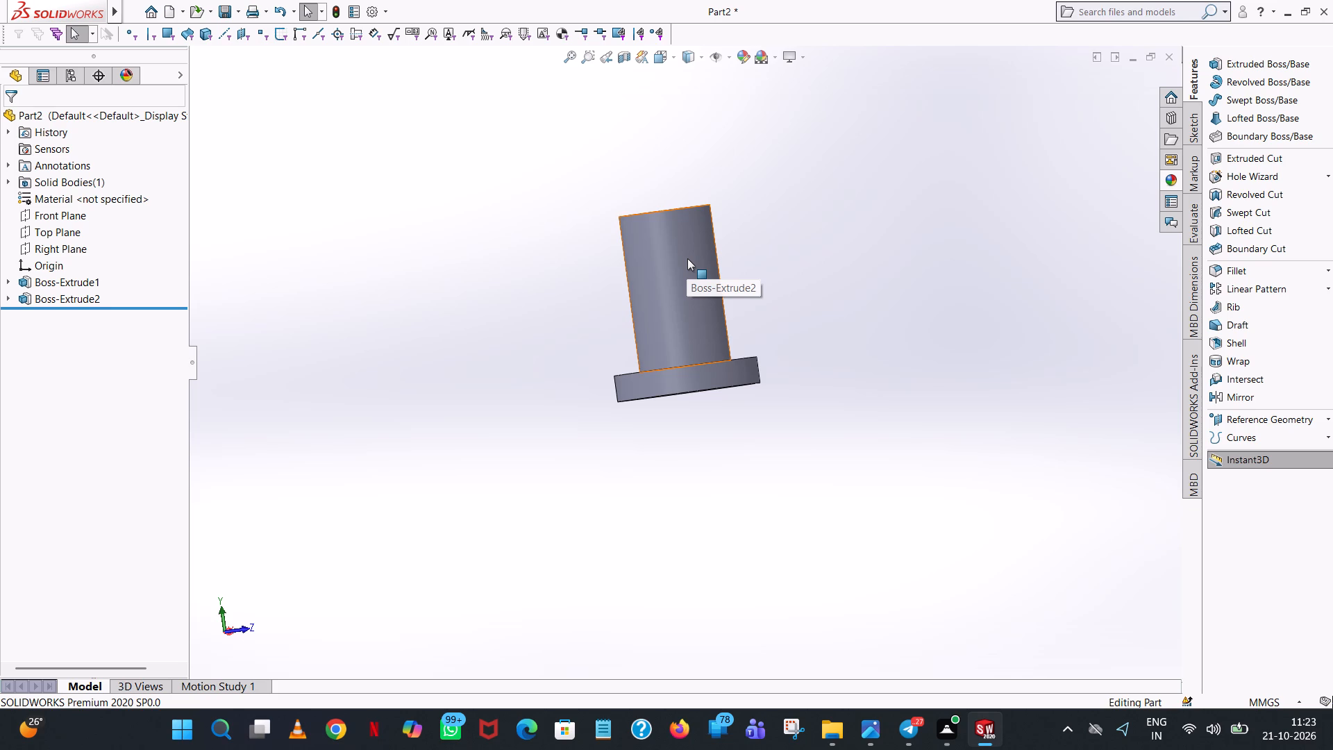
left_click(884, 200)
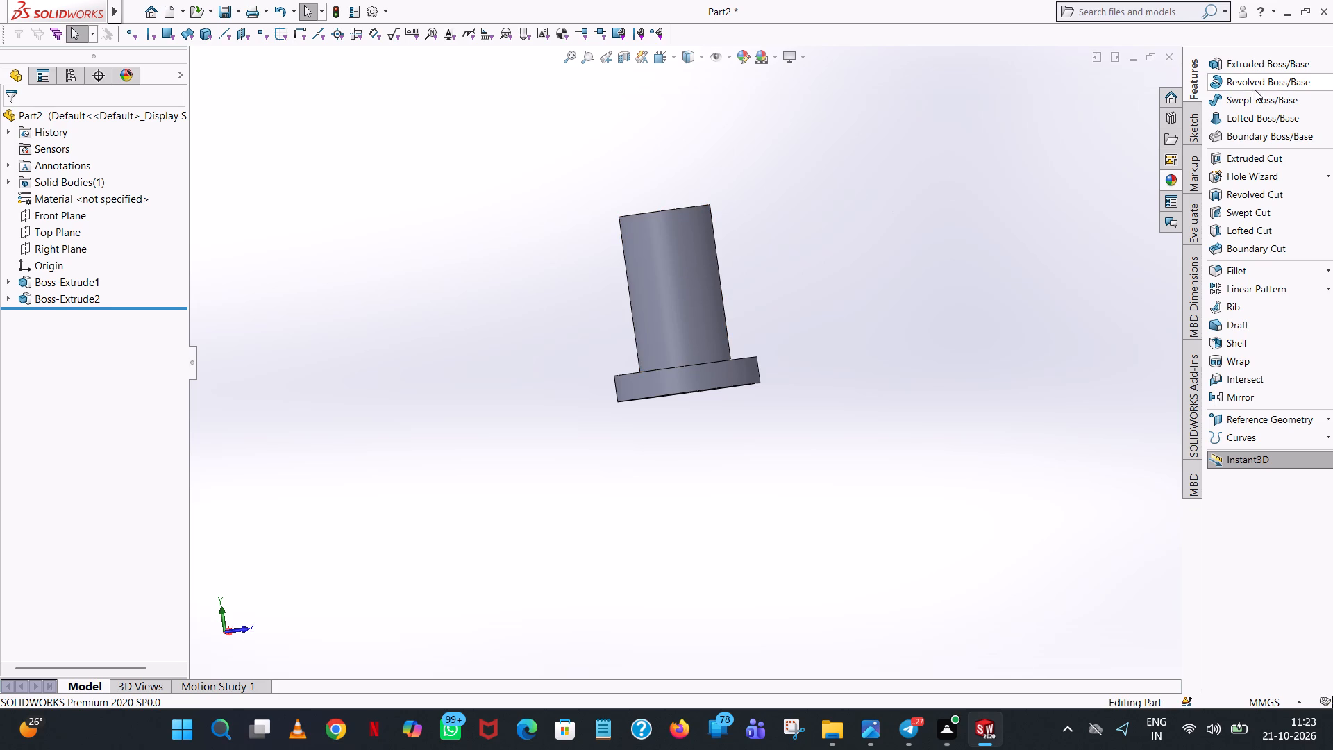
Start a boss sketch on the cylinder's free end face and begin a circle centred on the origin.
left_click(1247, 65)
middle_click_drag(807, 152, 886, 382)
scroll(812, 326, "down", 7)
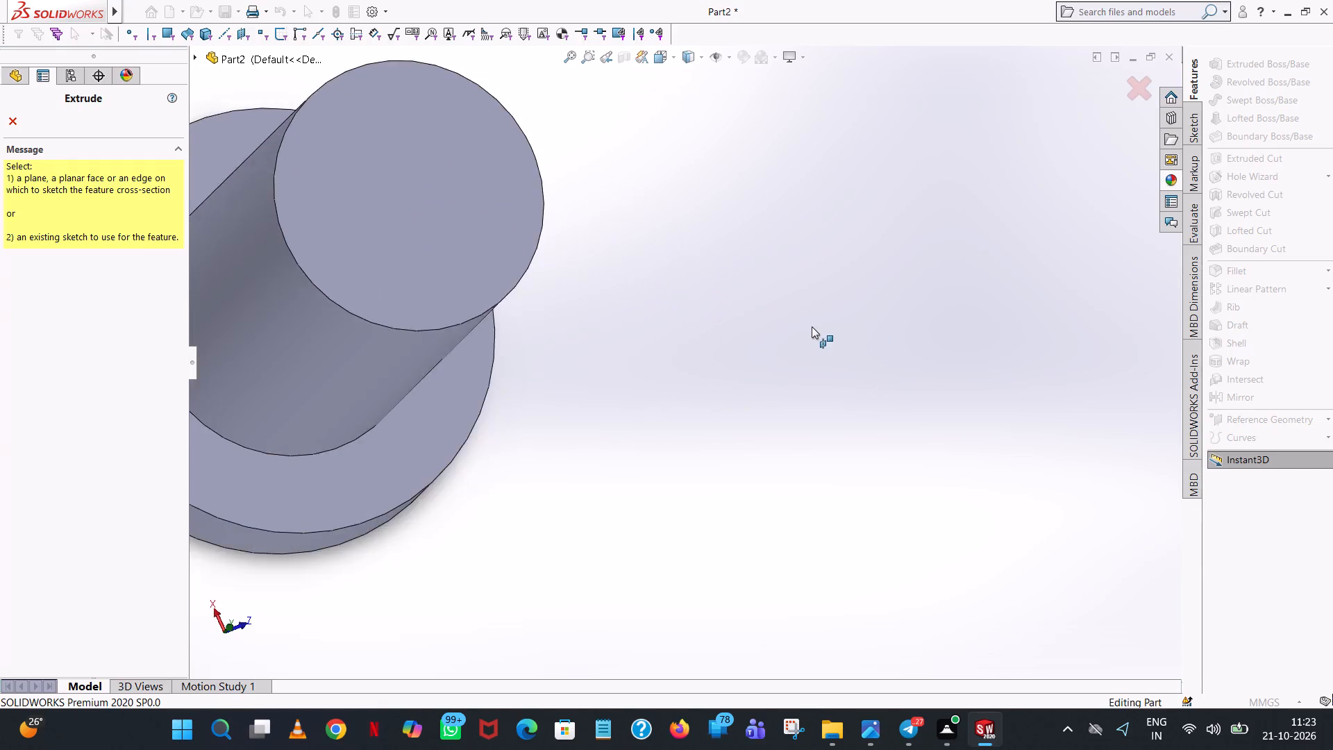
left_click(357, 178)
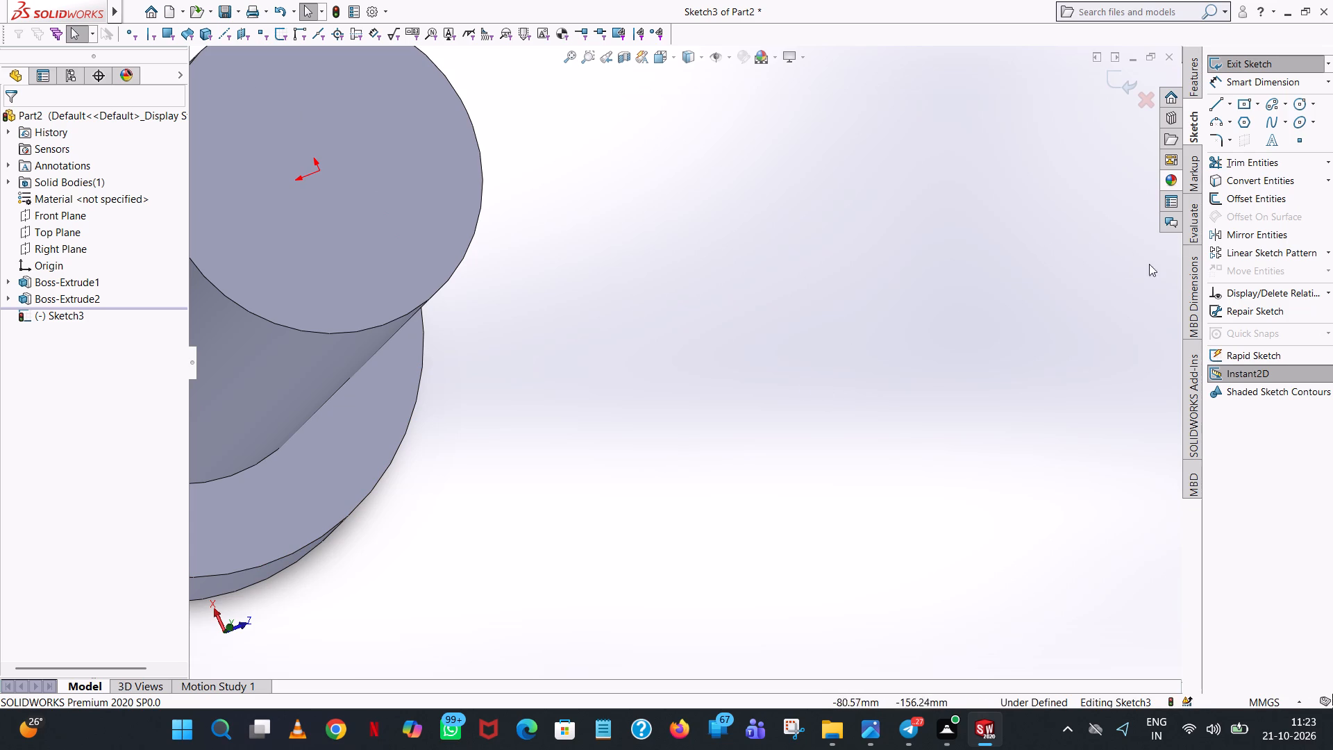
scroll(533, 457, "up", 1)
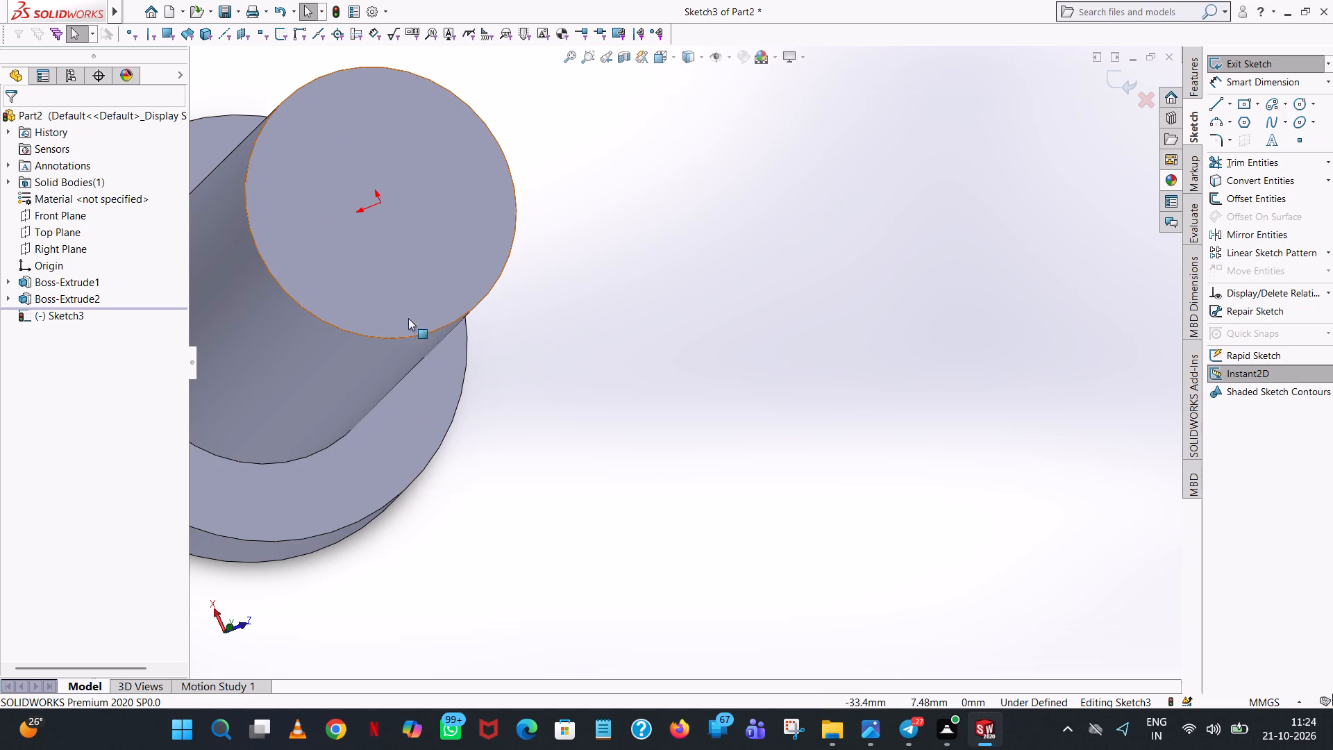
scroll(375, 248, "up", 2)
scroll(446, 233, "down", 3)
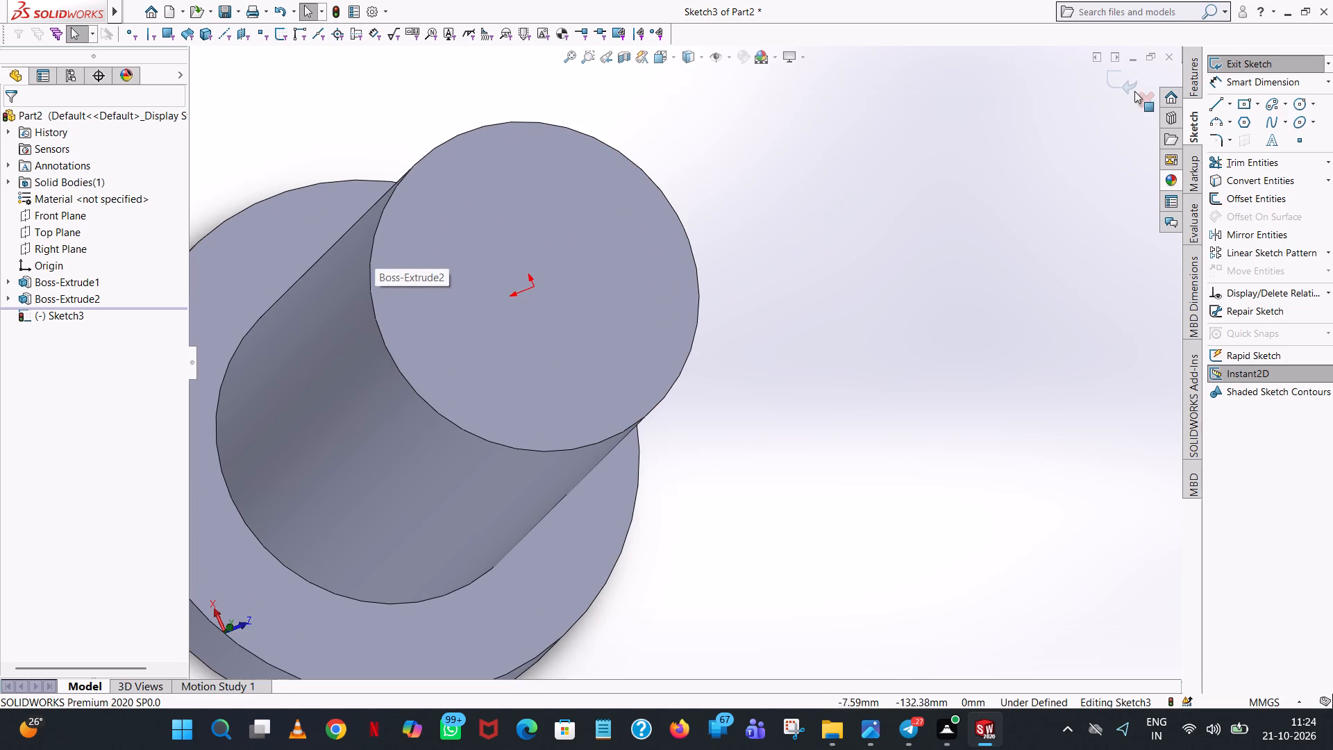
left_click(1299, 102)
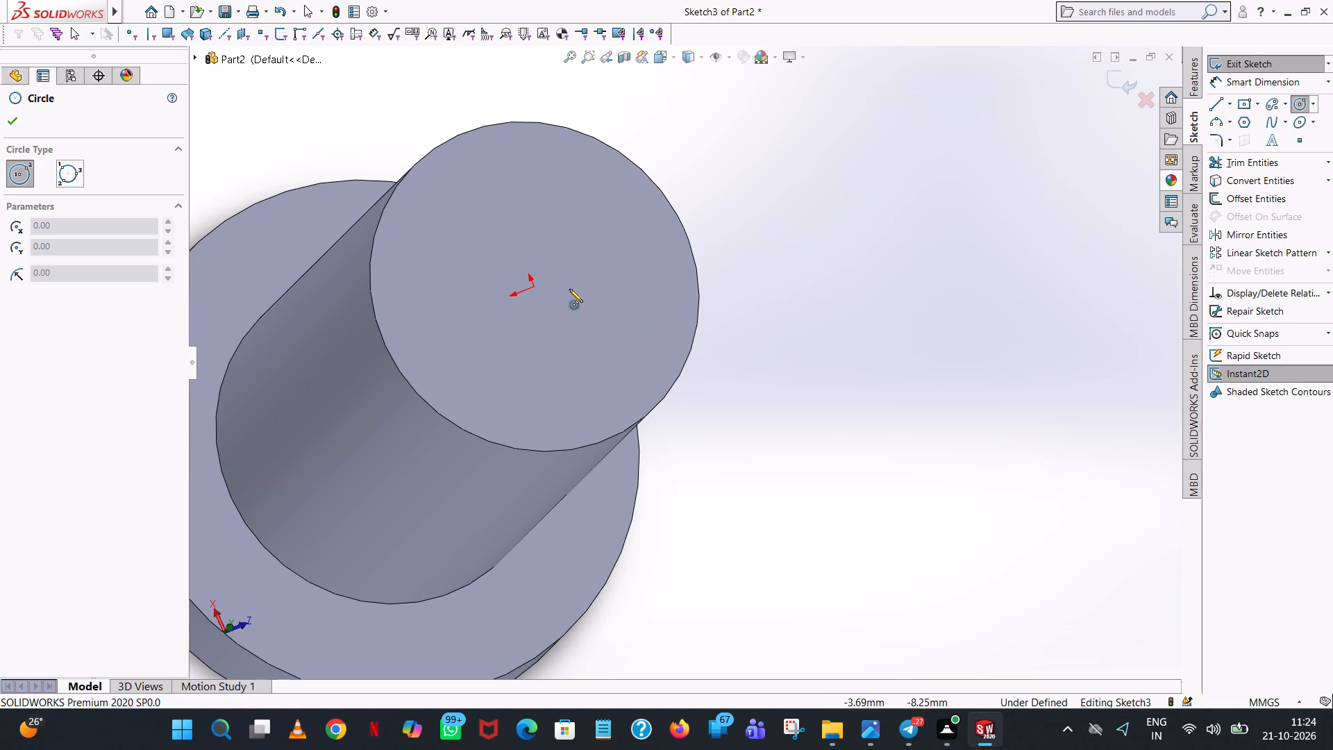
left_click(534, 287)
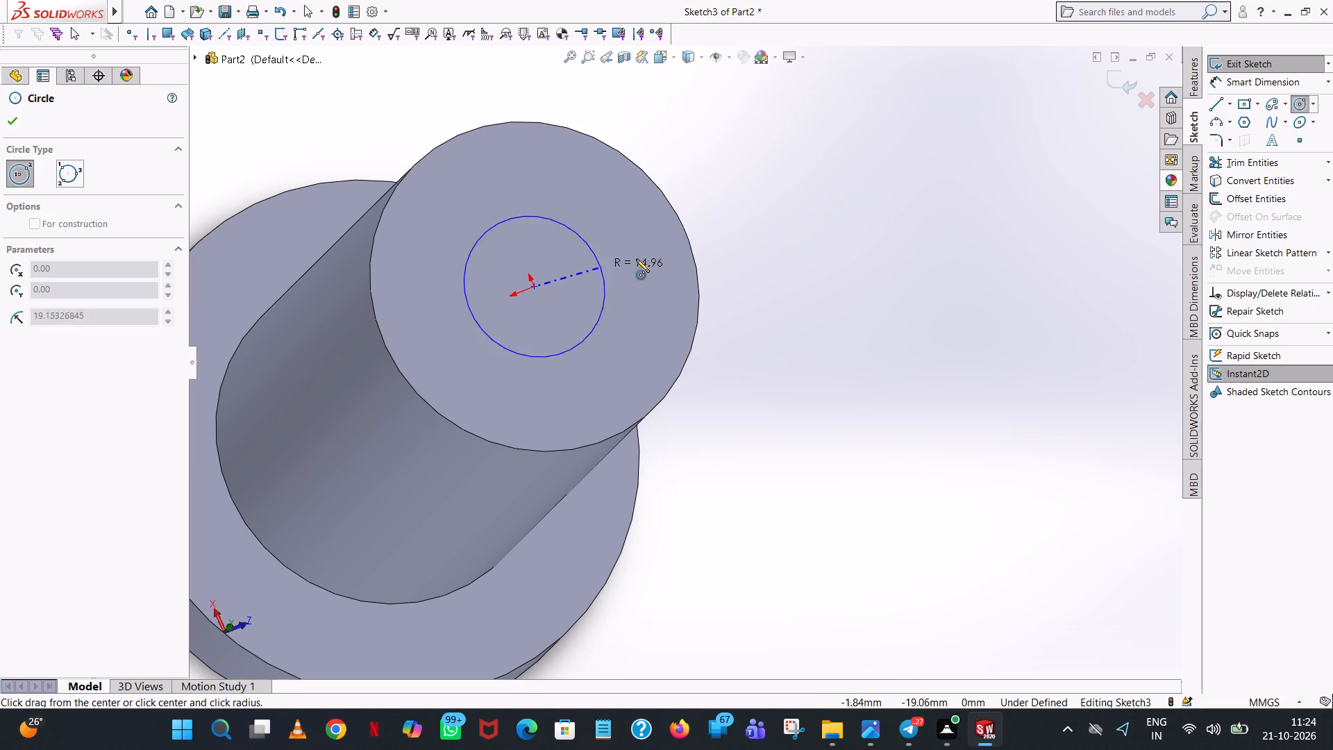
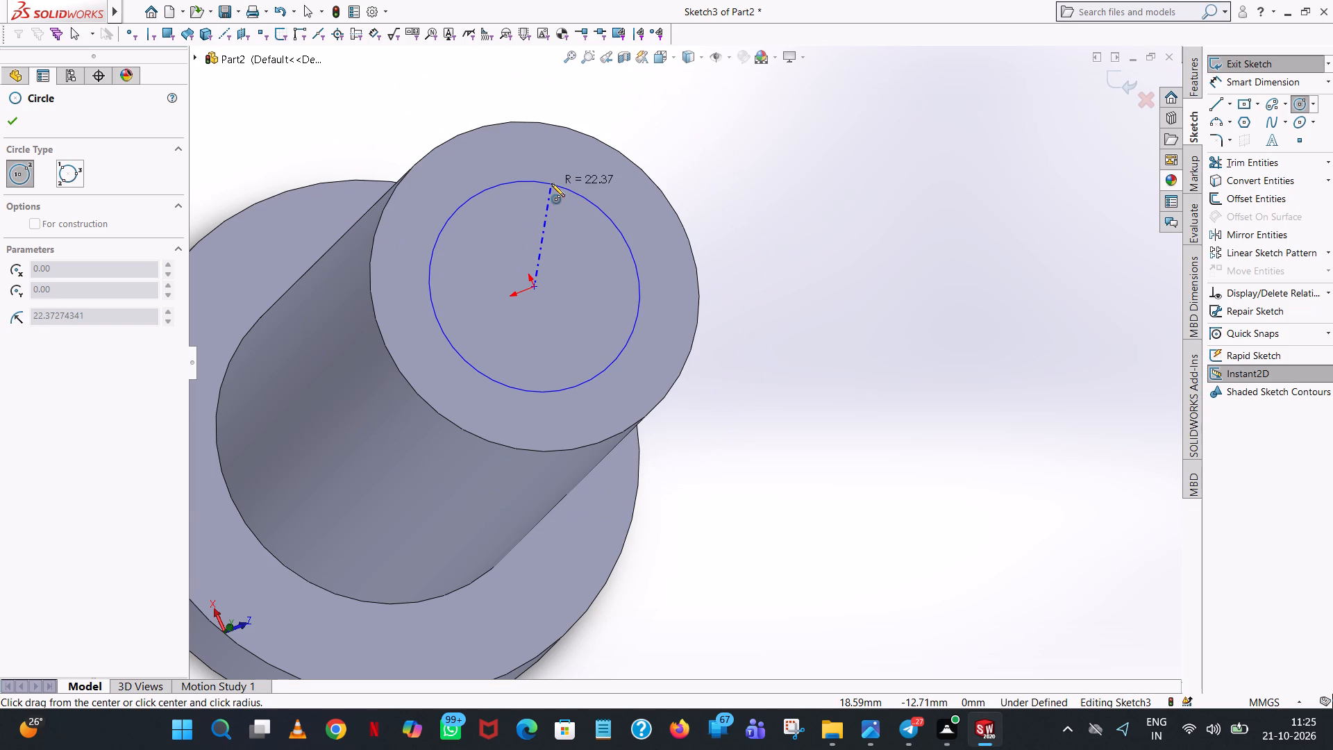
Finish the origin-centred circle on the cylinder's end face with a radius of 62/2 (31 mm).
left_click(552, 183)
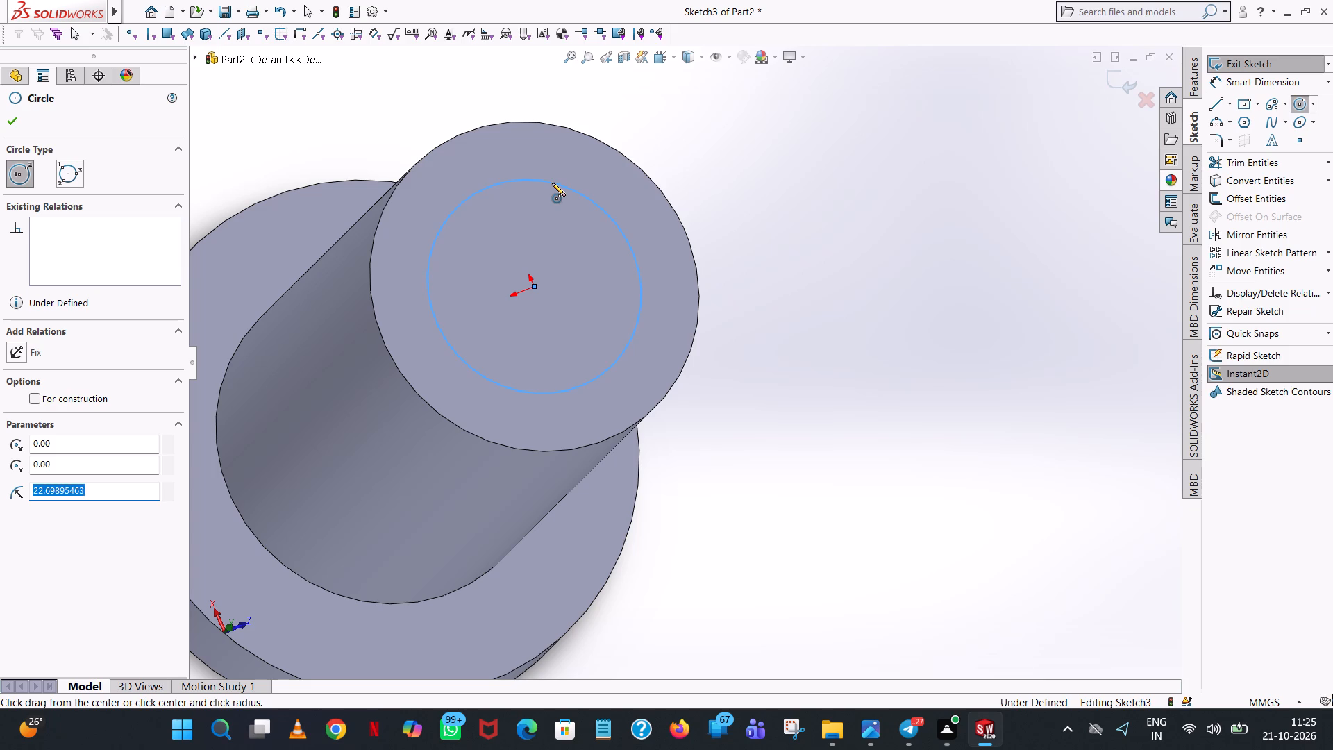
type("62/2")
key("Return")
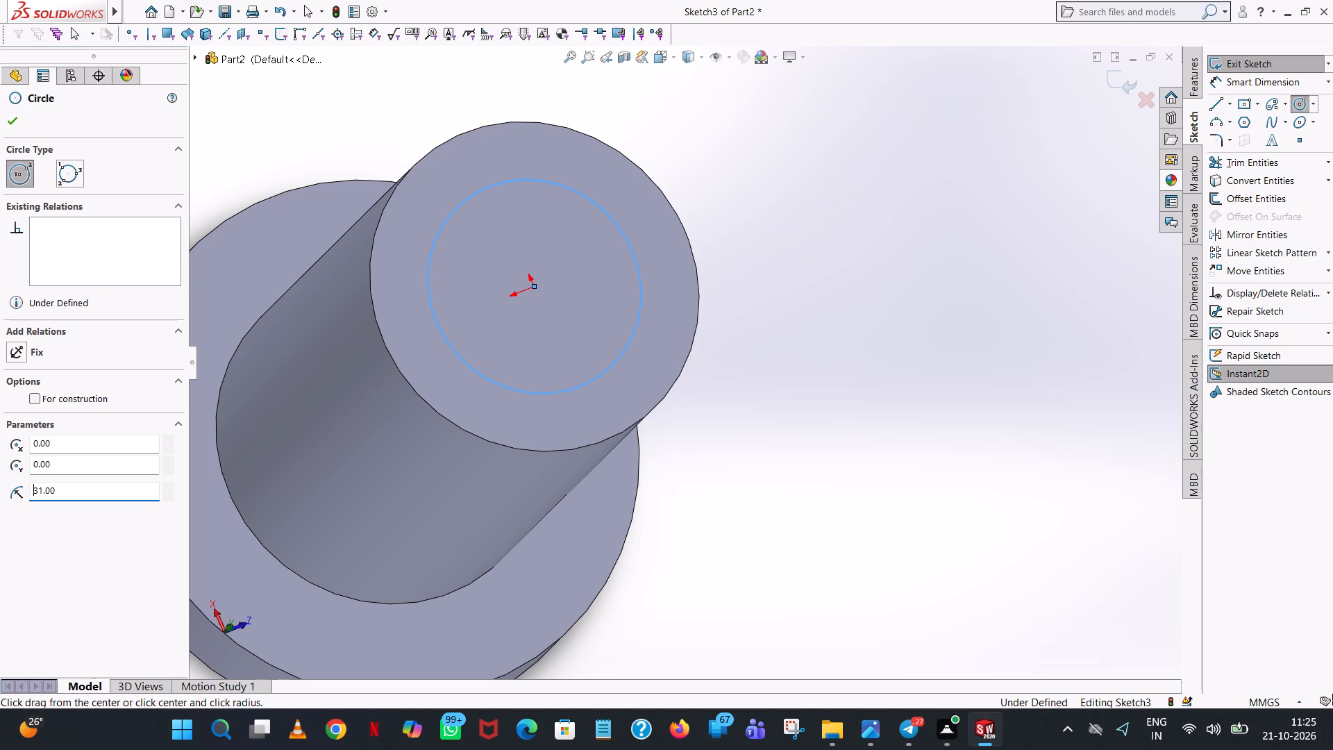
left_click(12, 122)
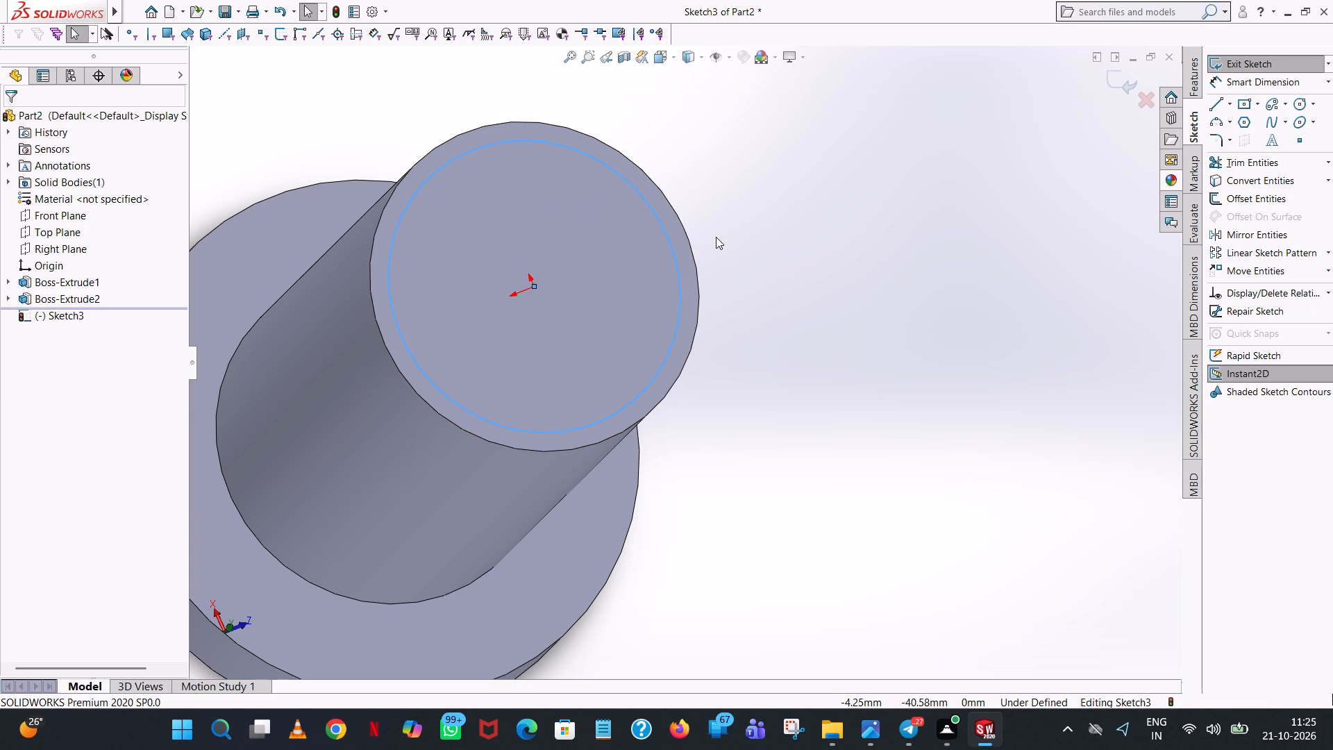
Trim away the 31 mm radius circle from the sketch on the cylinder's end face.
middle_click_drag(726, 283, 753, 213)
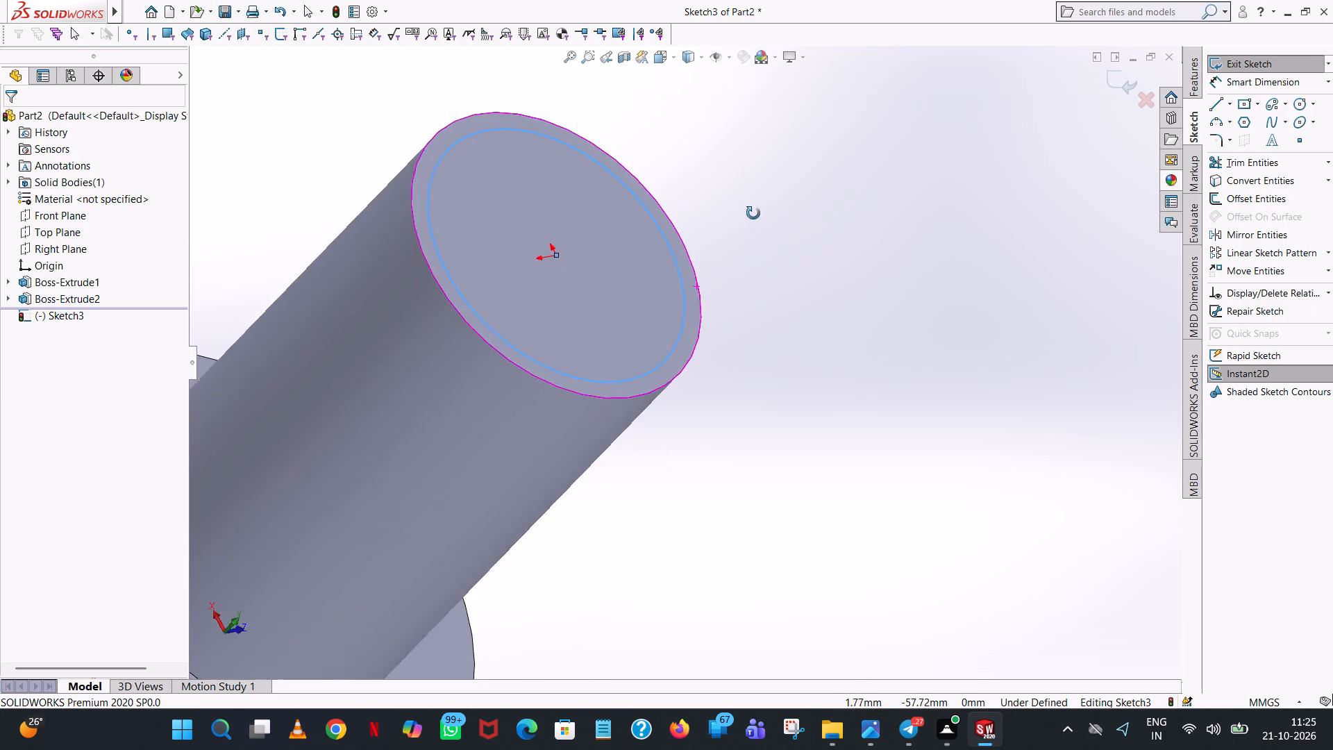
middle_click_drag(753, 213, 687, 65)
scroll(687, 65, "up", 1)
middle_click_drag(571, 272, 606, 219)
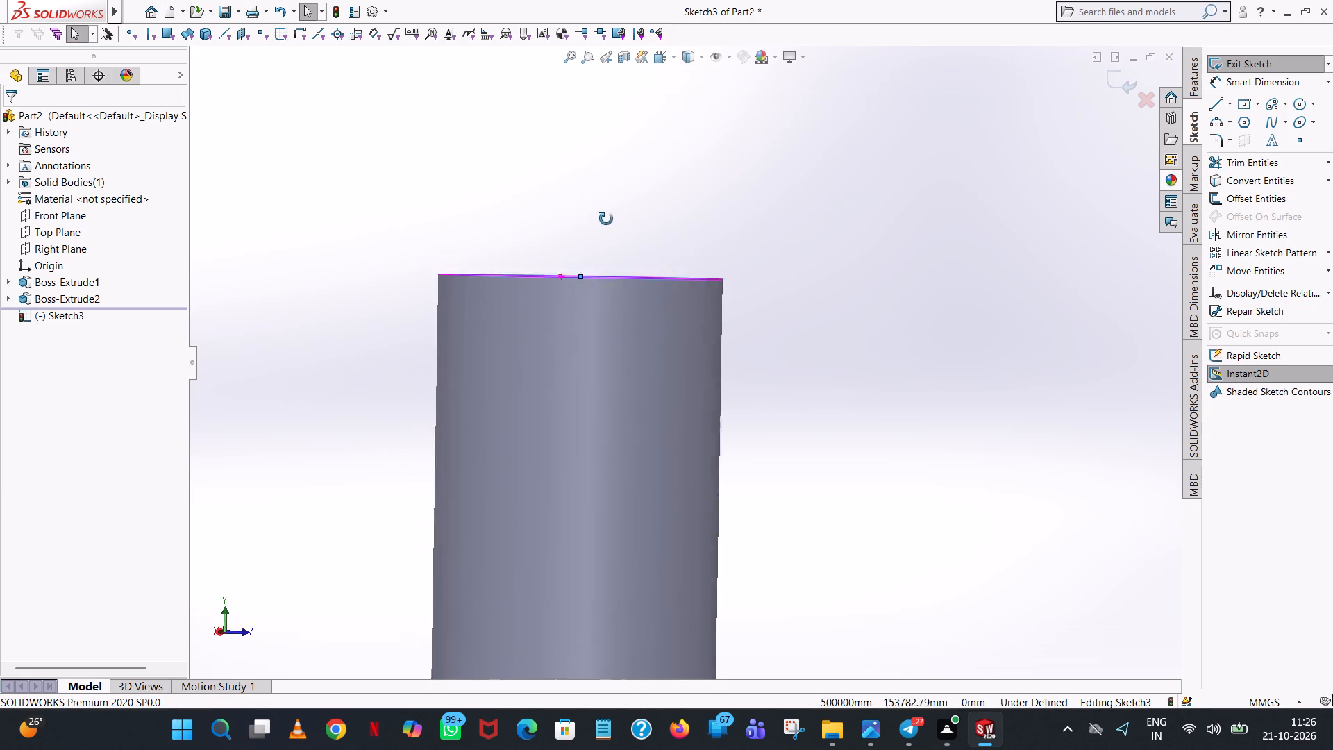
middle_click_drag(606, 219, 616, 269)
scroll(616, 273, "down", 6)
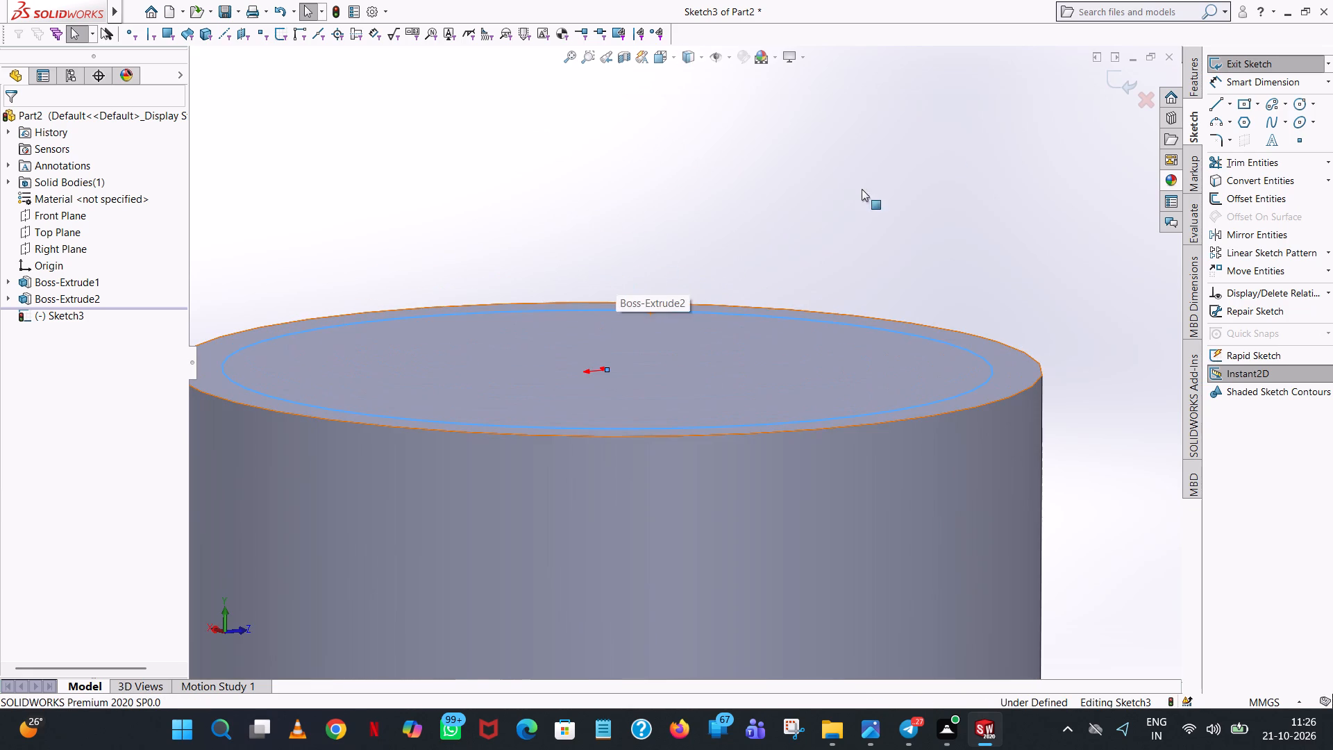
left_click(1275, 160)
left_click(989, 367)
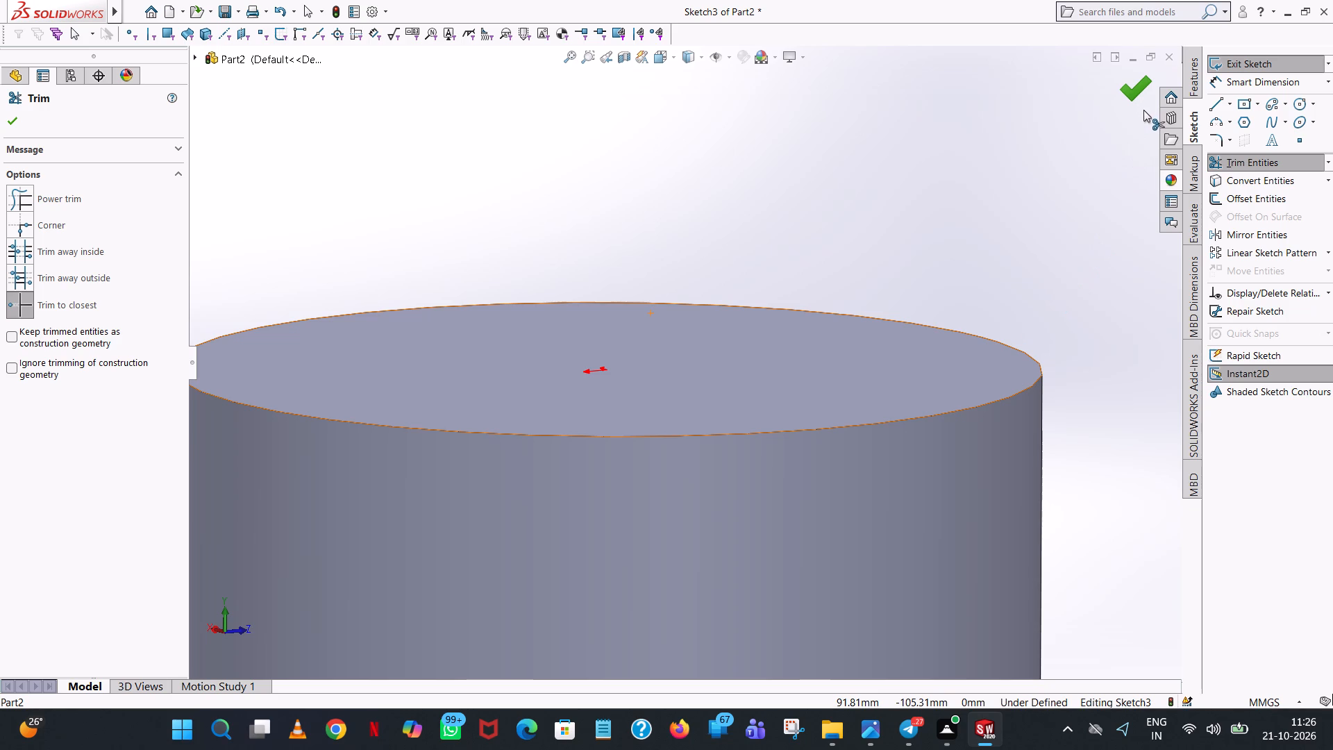
Sketch an origin-centred circle of 35 mm radius coinciding with the end face's outer edge, and close the sketch without extruding it.
left_click(1305, 103)
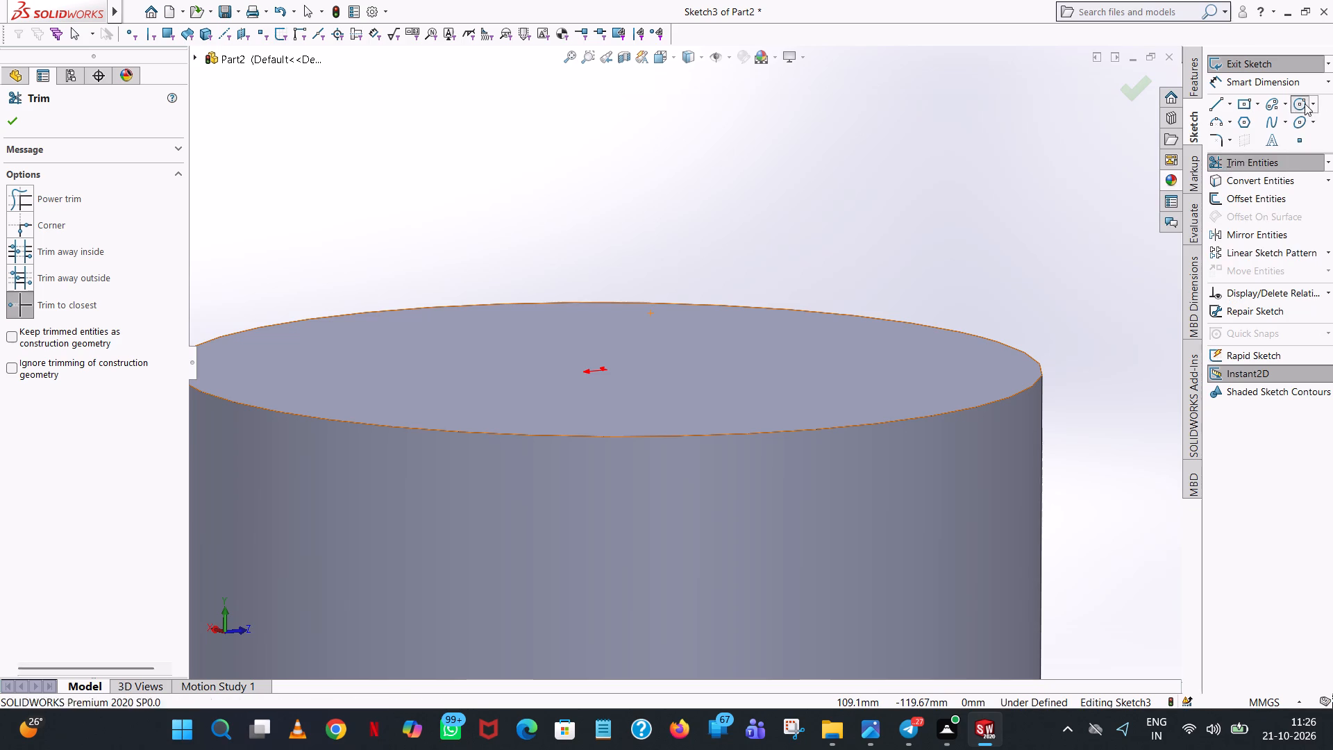
left_click(605, 370)
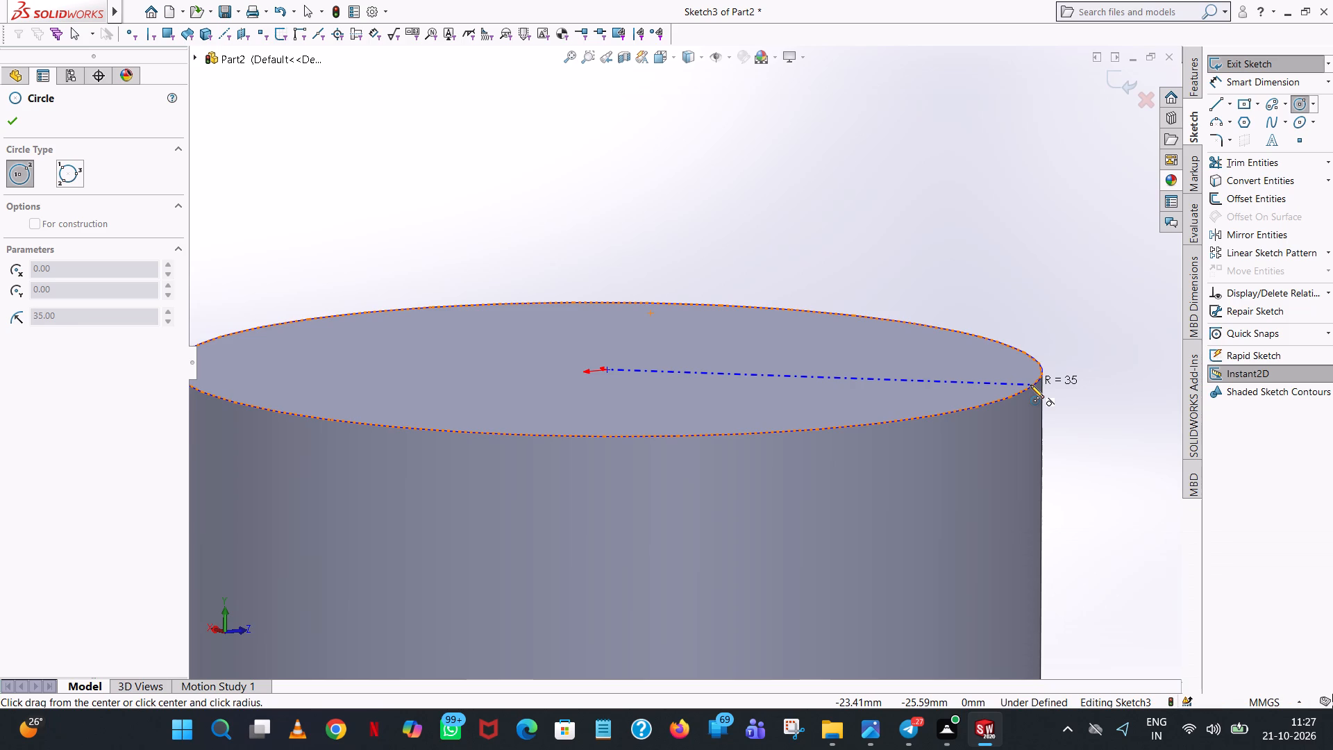
left_click(1030, 385)
right_click(1030, 385)
left_click(1057, 396)
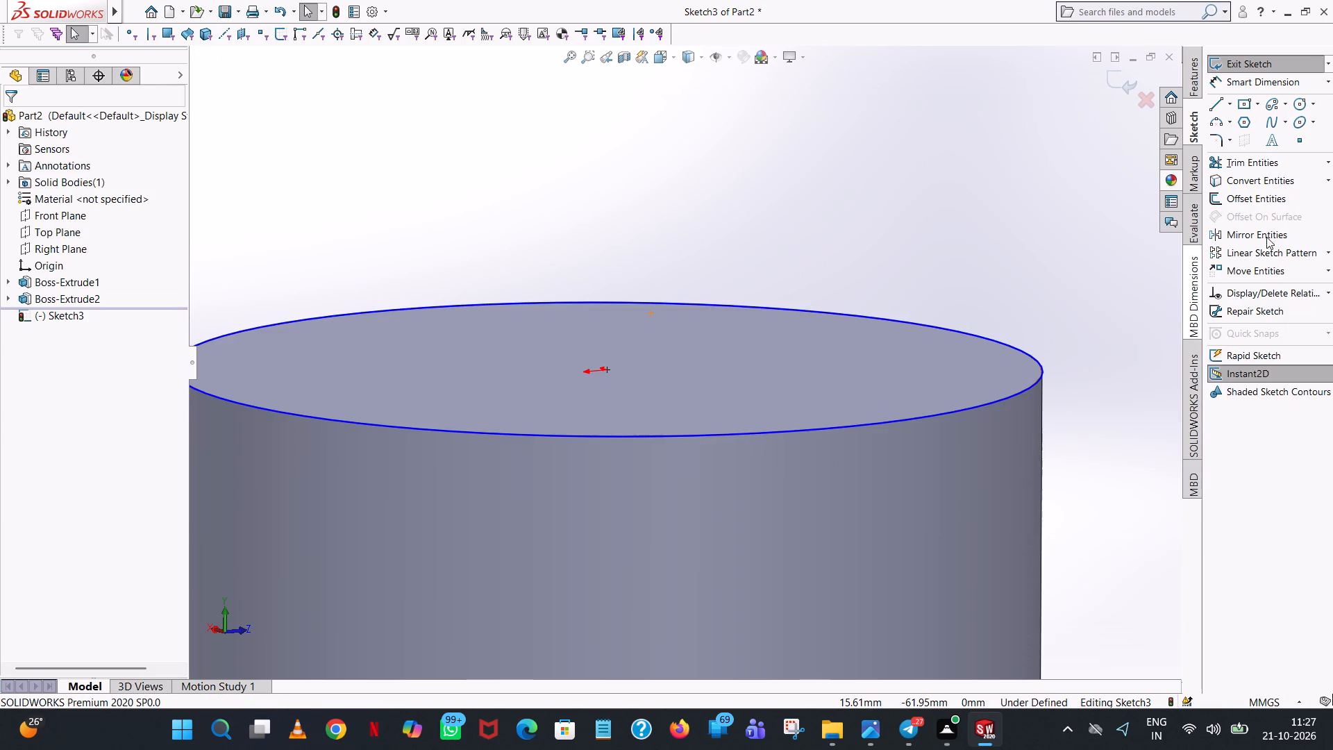
left_click(1272, 58)
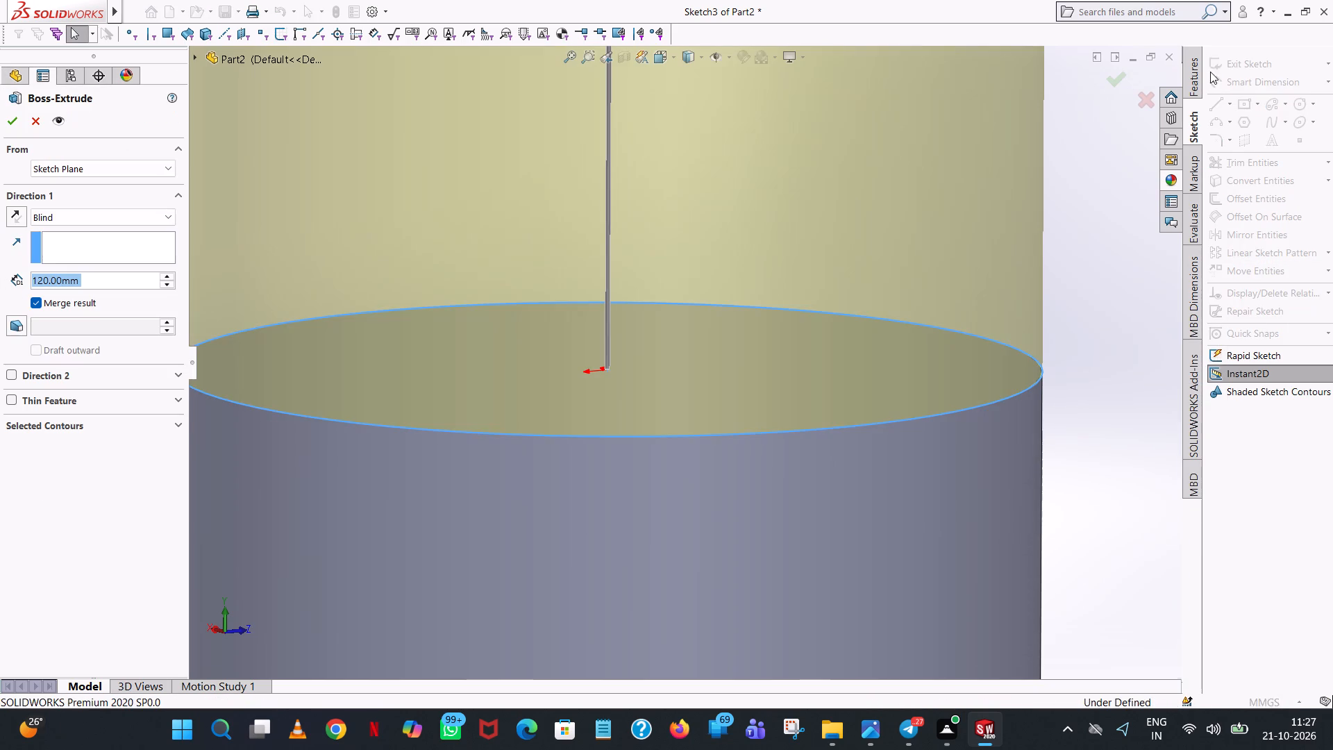
left_click(34, 122)
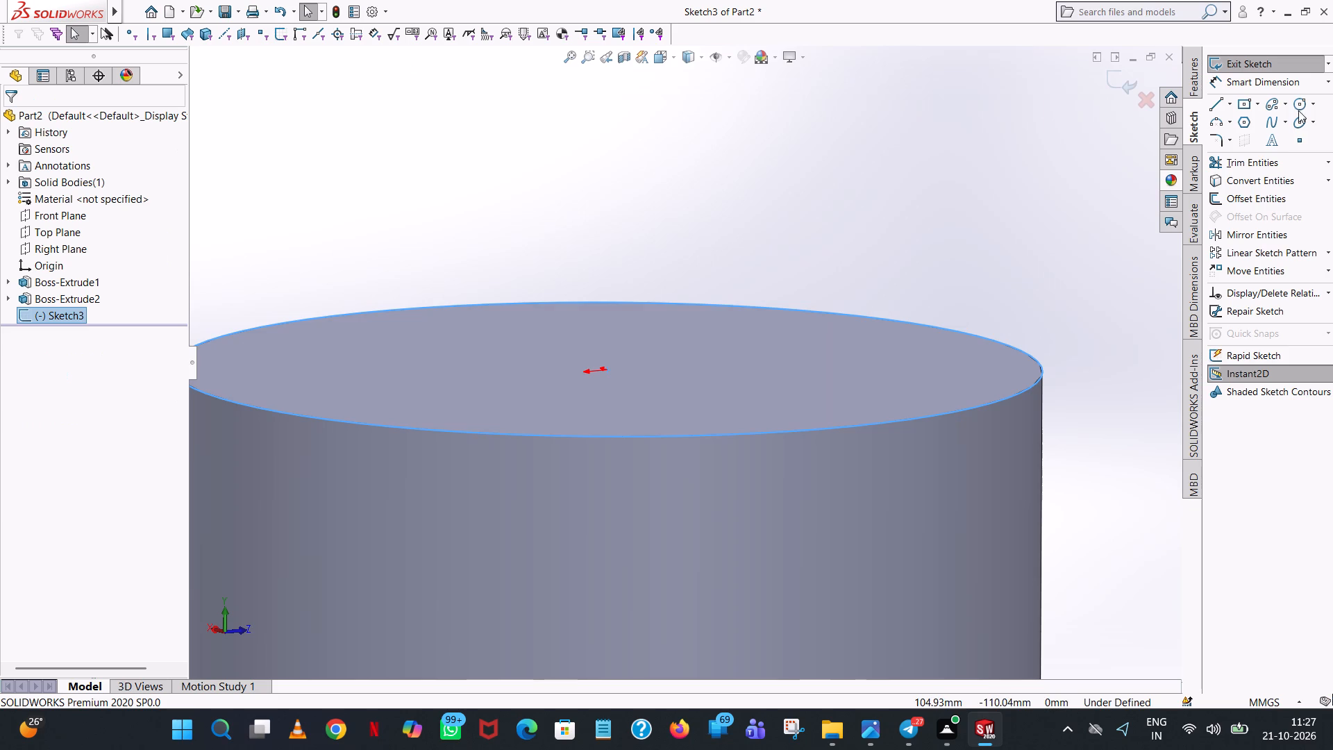
left_click(1251, 61)
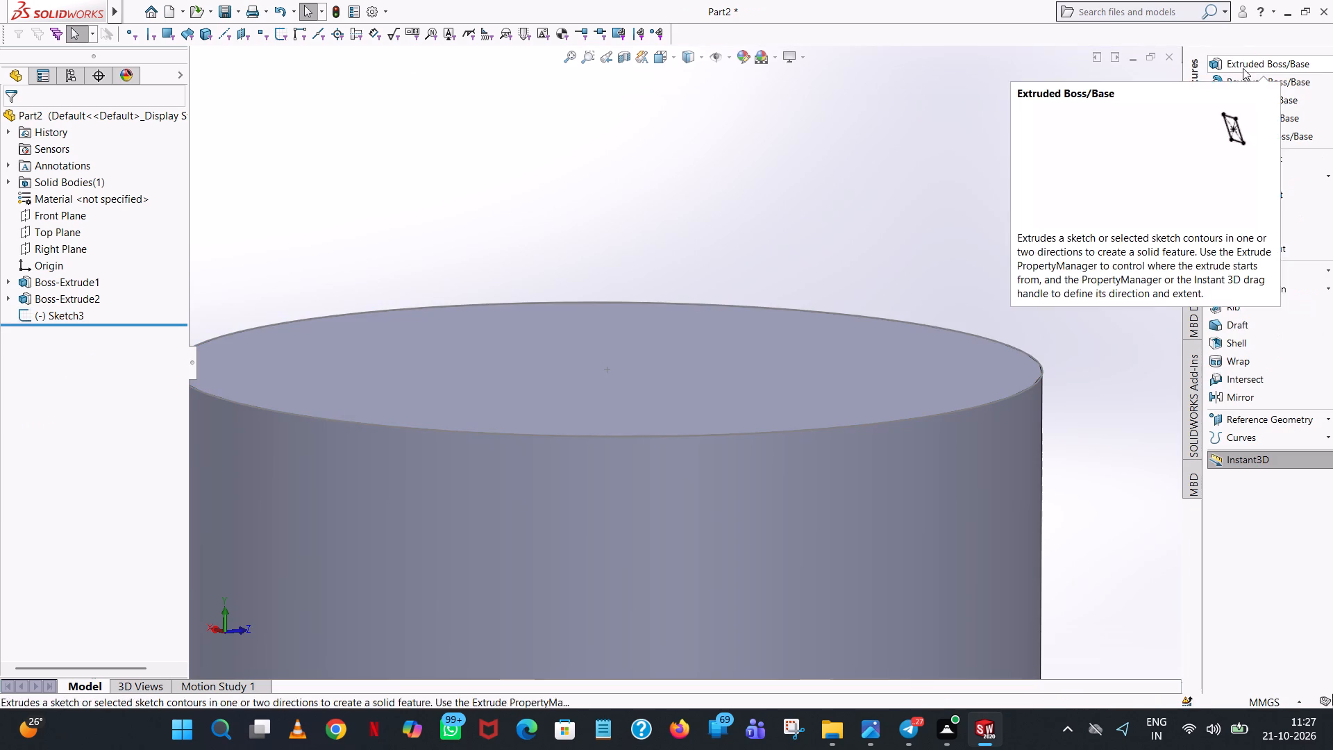
Create a reference plane offset 8.5 mm outward from the cylinder's end face.
left_click(1277, 421)
left_click(1239, 417)
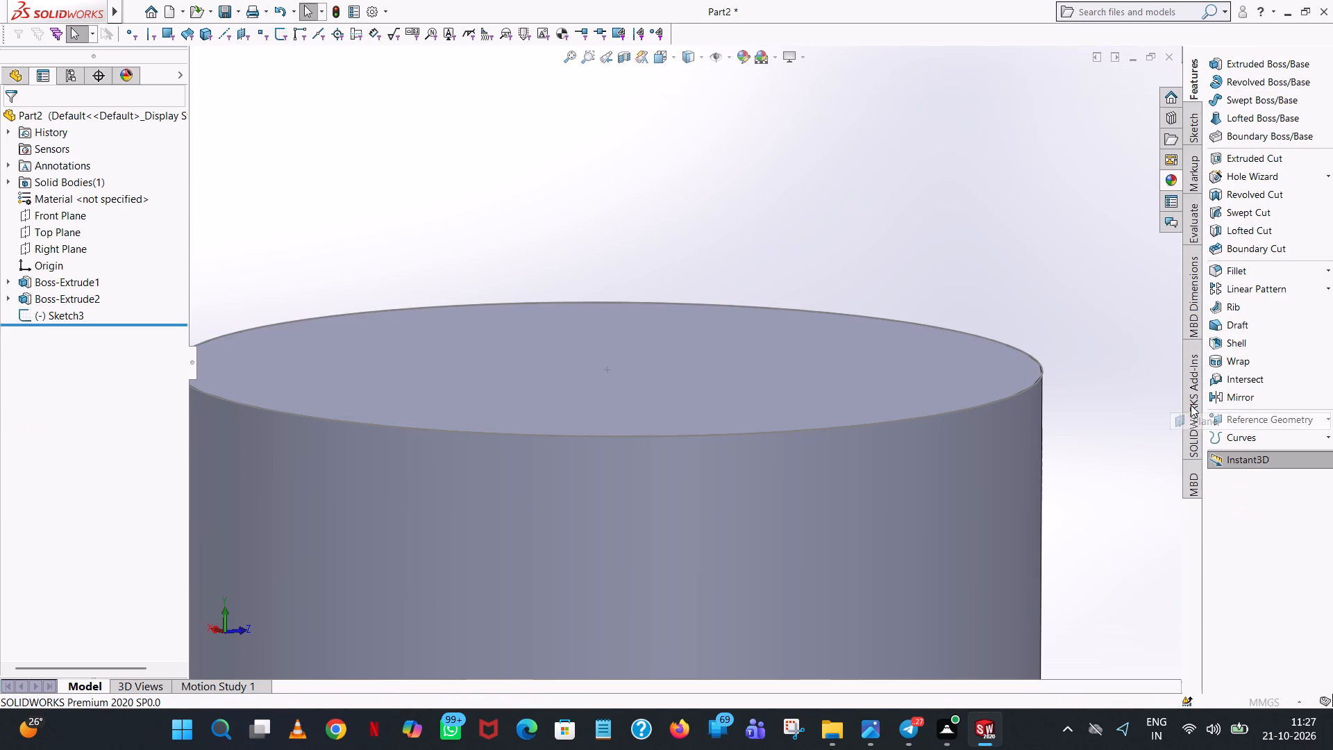
left_click(900, 373)
scroll(792, 292, "up", 5)
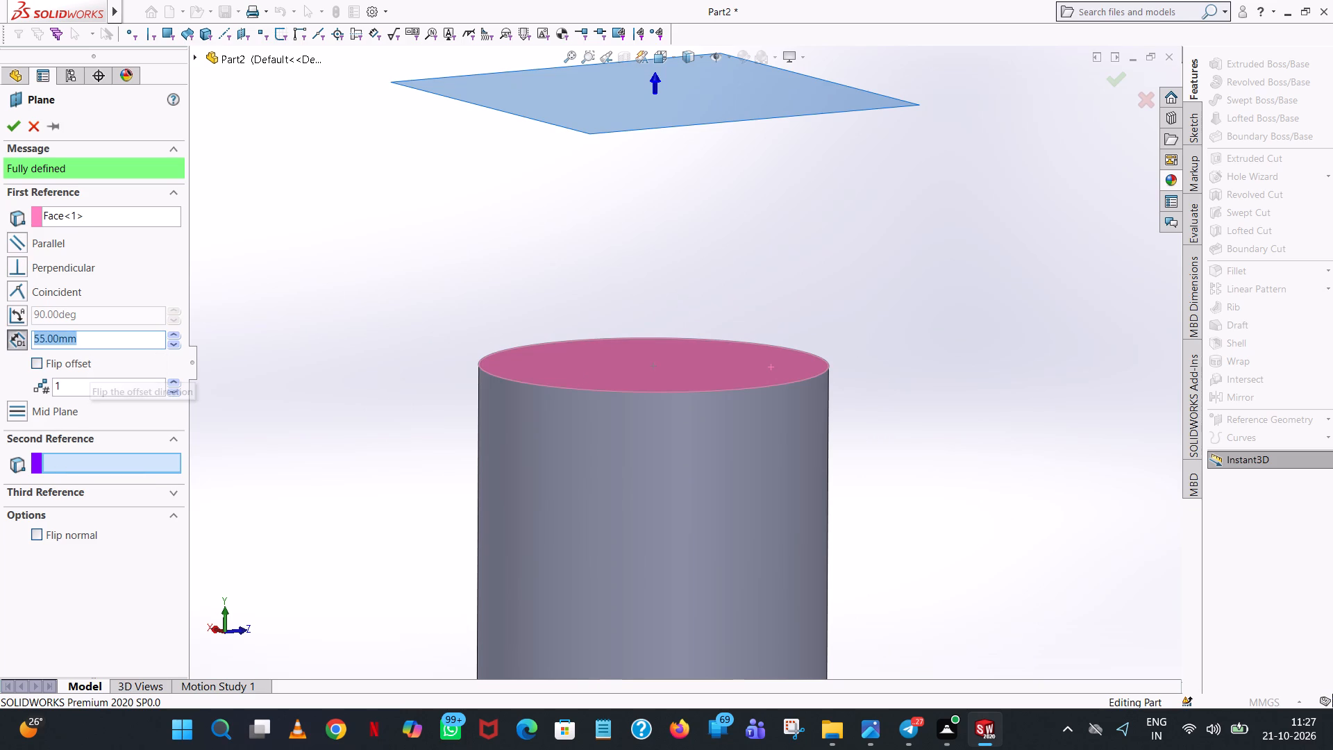
type("8.5")
key("Return")
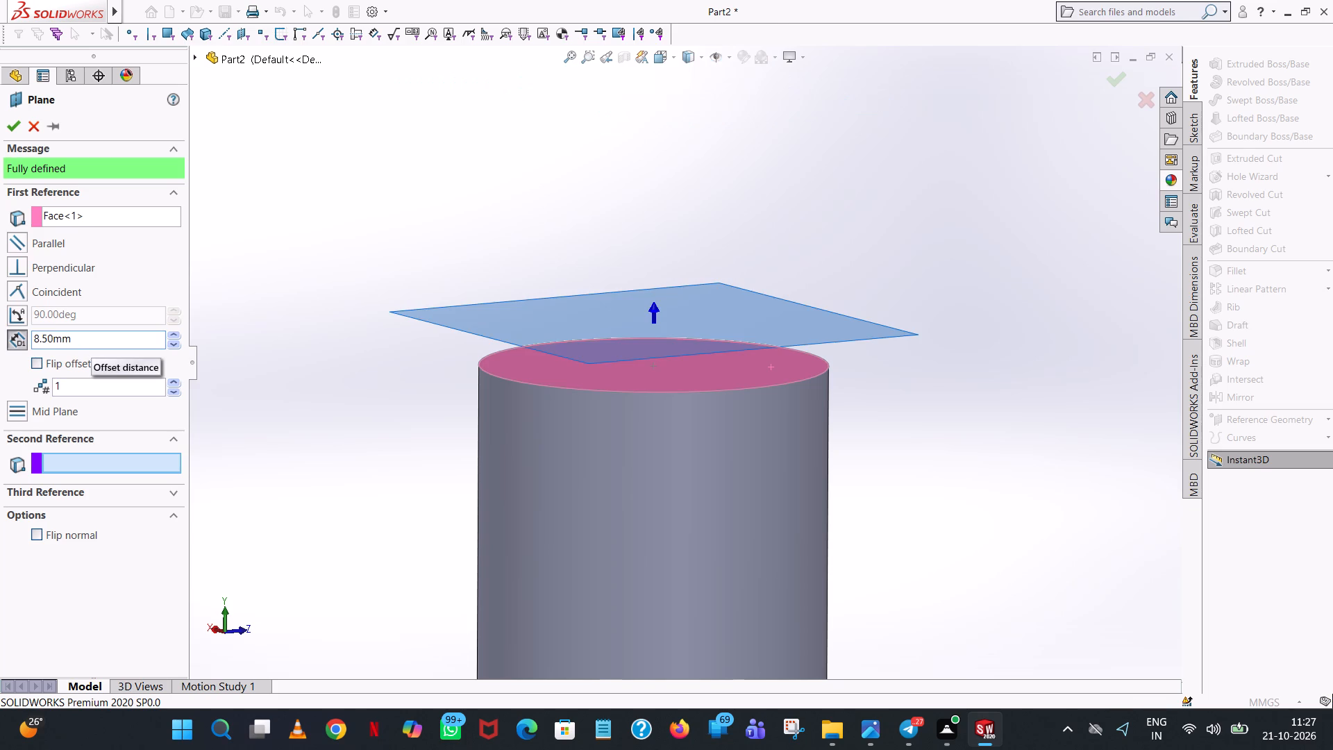
left_click(11, 125)
left_click(580, 139)
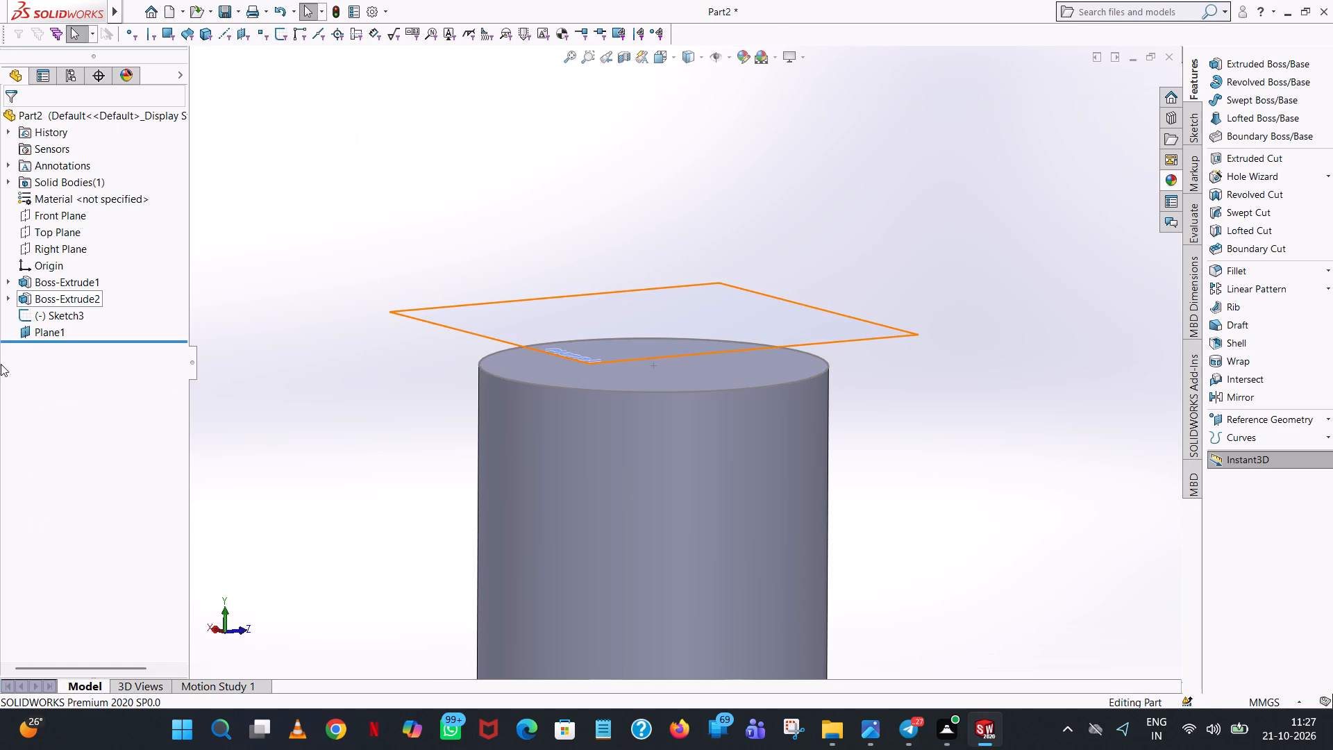
Sketch an origin-centred circle with a radius of 62/2 (31 mm) on the offset plane and close the sketch.
left_click(47, 336)
left_click(58, 319)
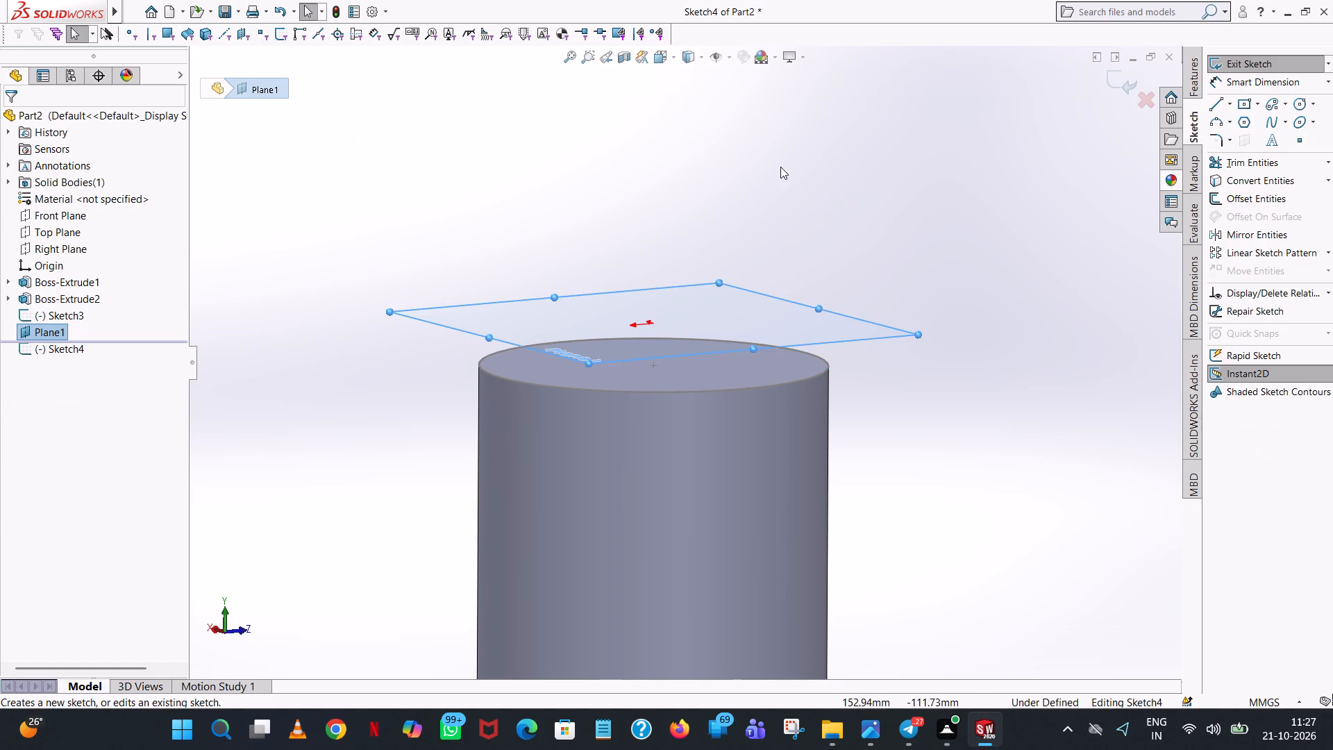
left_click(1298, 101)
scroll(692, 307, "up", 1)
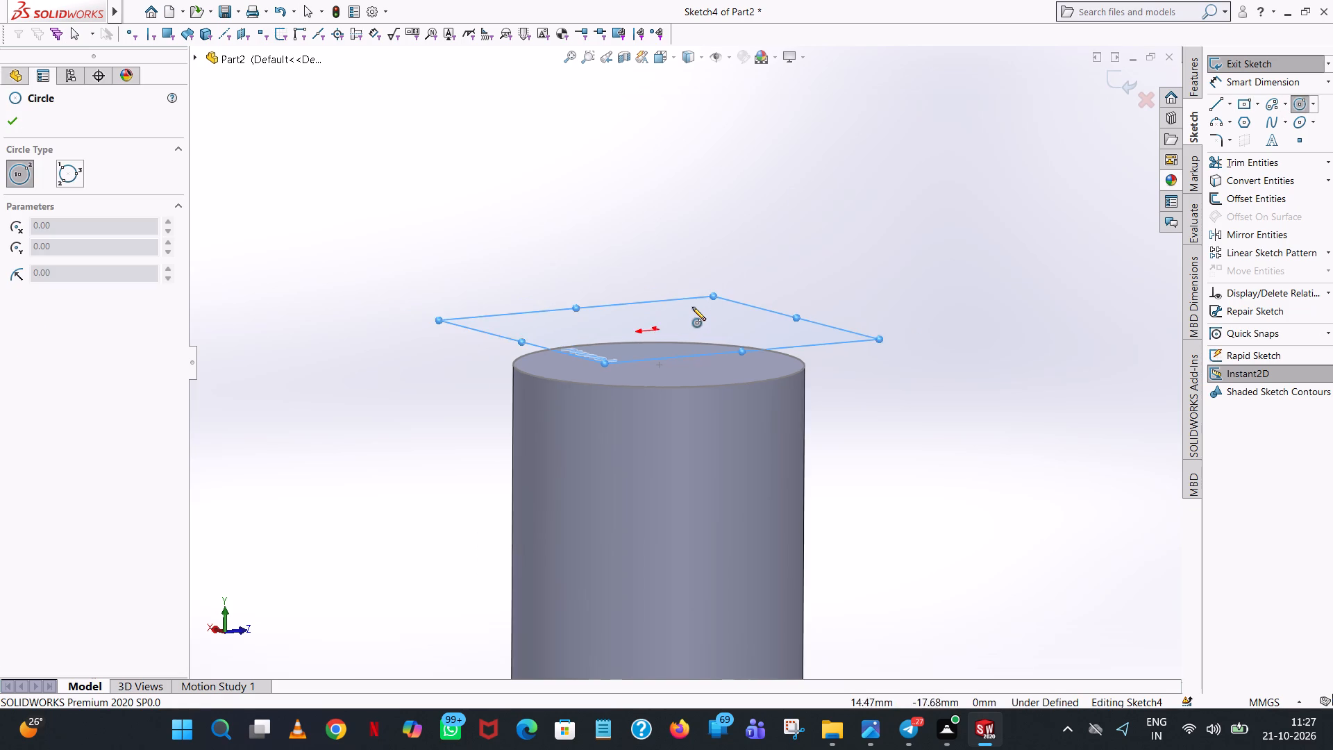
scroll(694, 314, "down", 1)
middle_click_drag(701, 351, 717, 493)
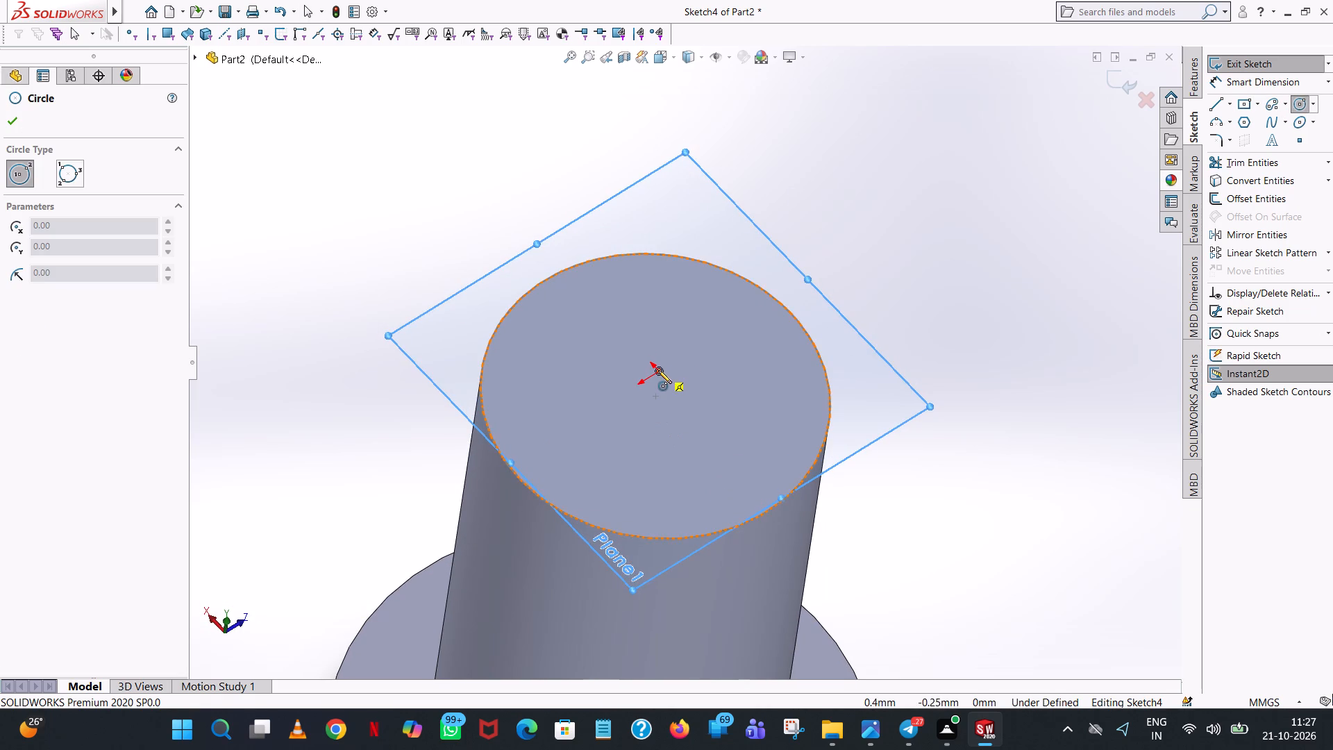
left_click(658, 370)
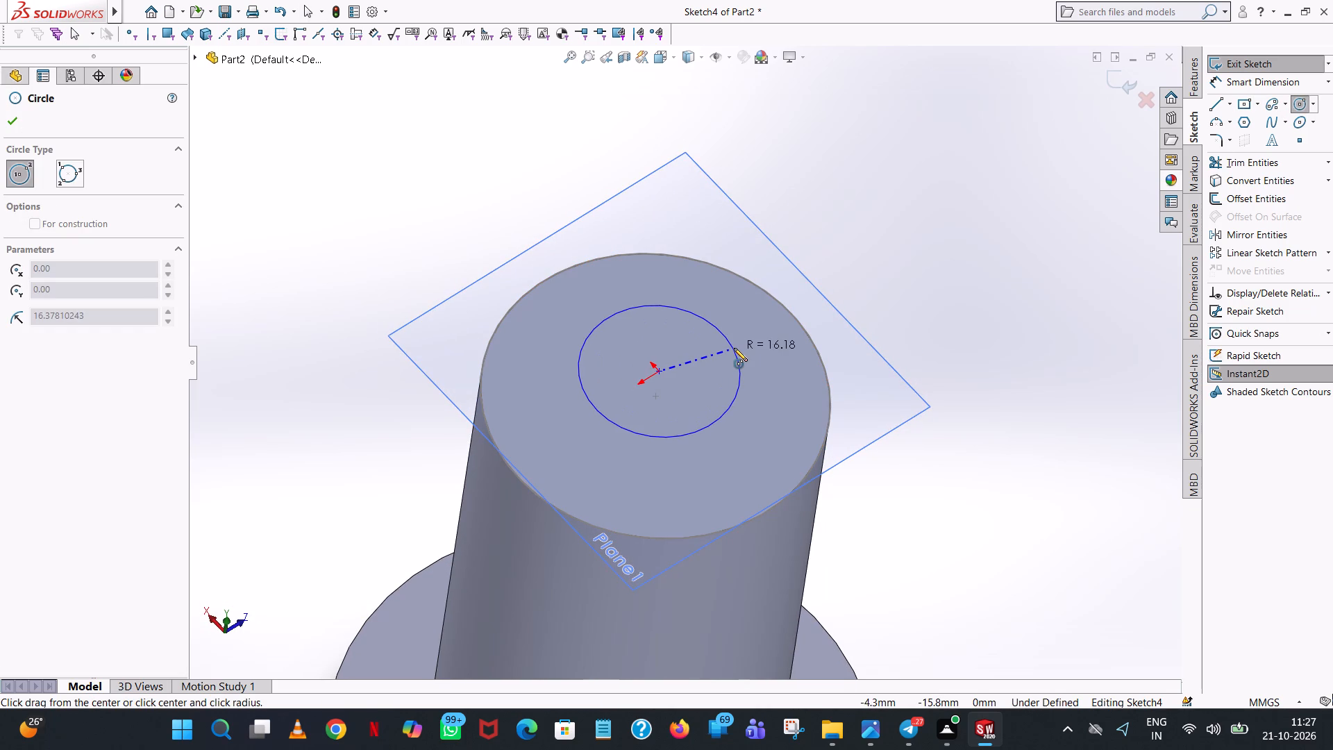
left_click(734, 348)
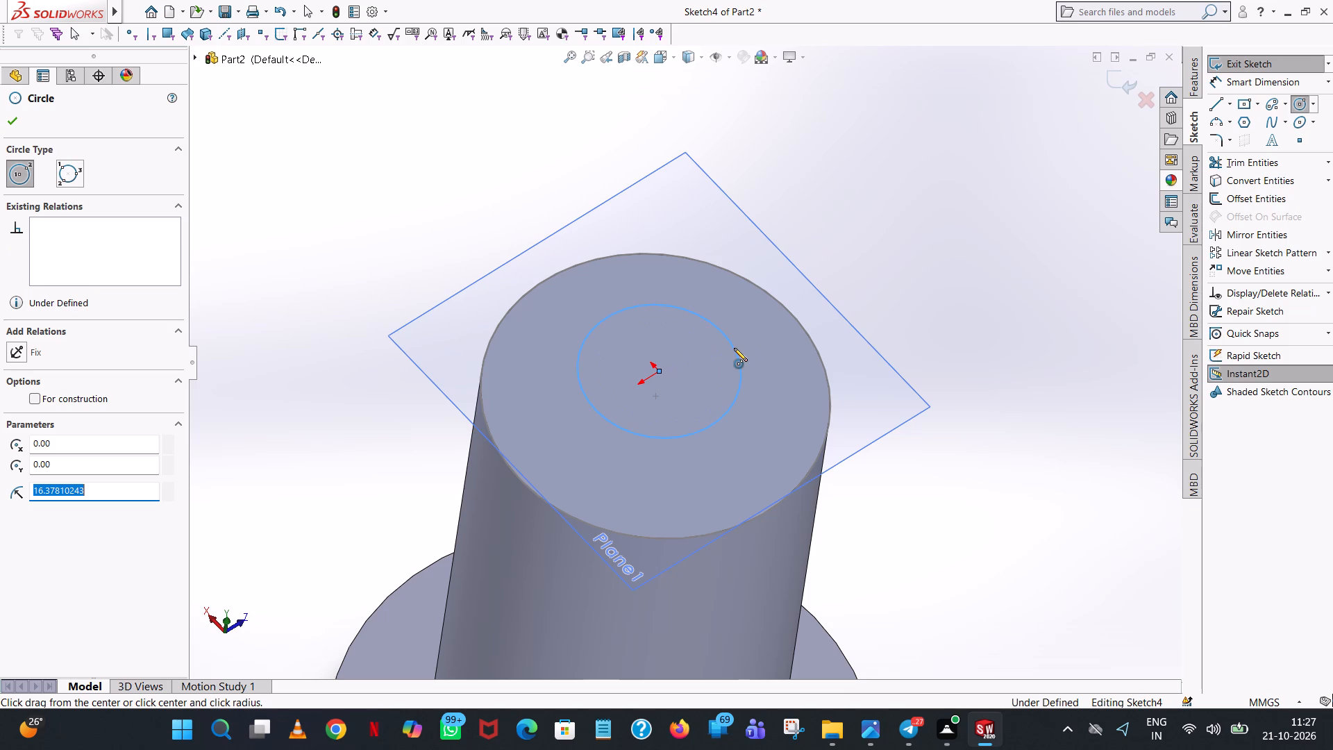
type("62/2")
key("Return")
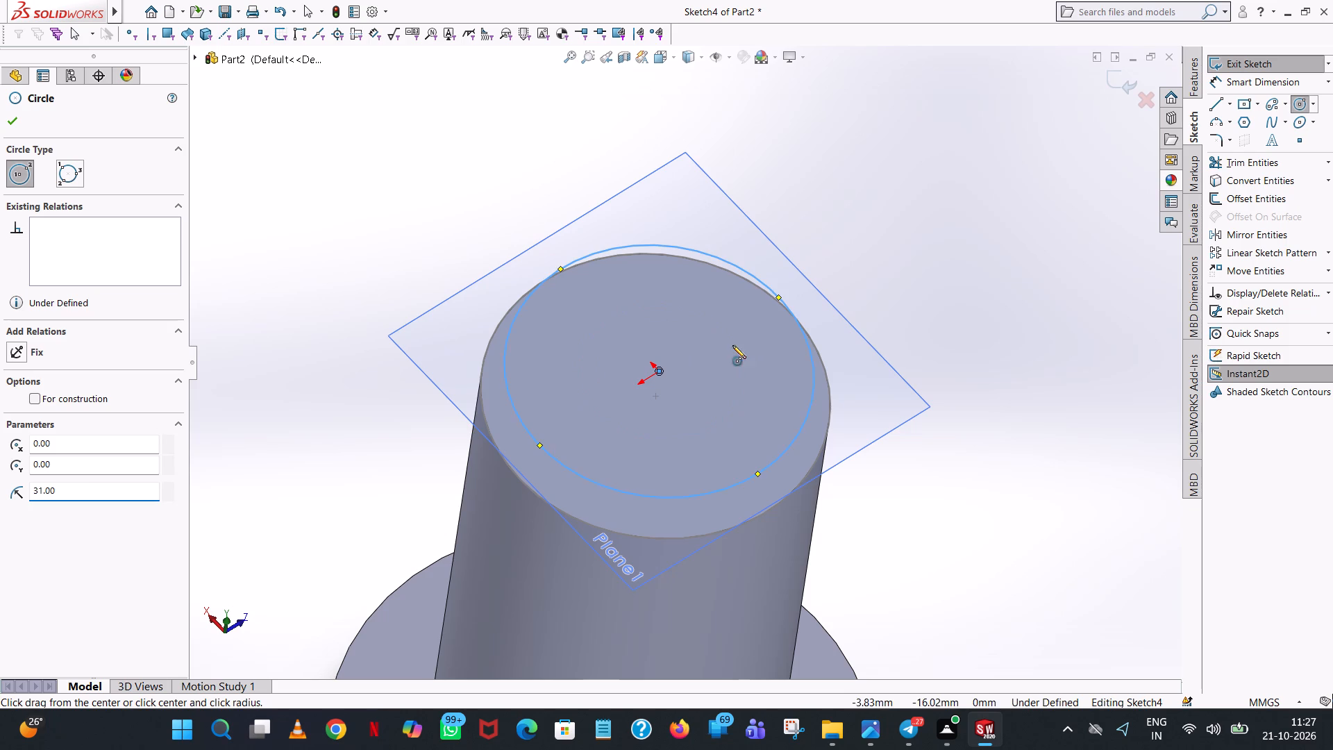
left_click(10, 110)
left_click_drag(384, 196, 401, 150)
scroll(981, 380, "up", 1)
middle_click_drag(981, 381, 1014, 285)
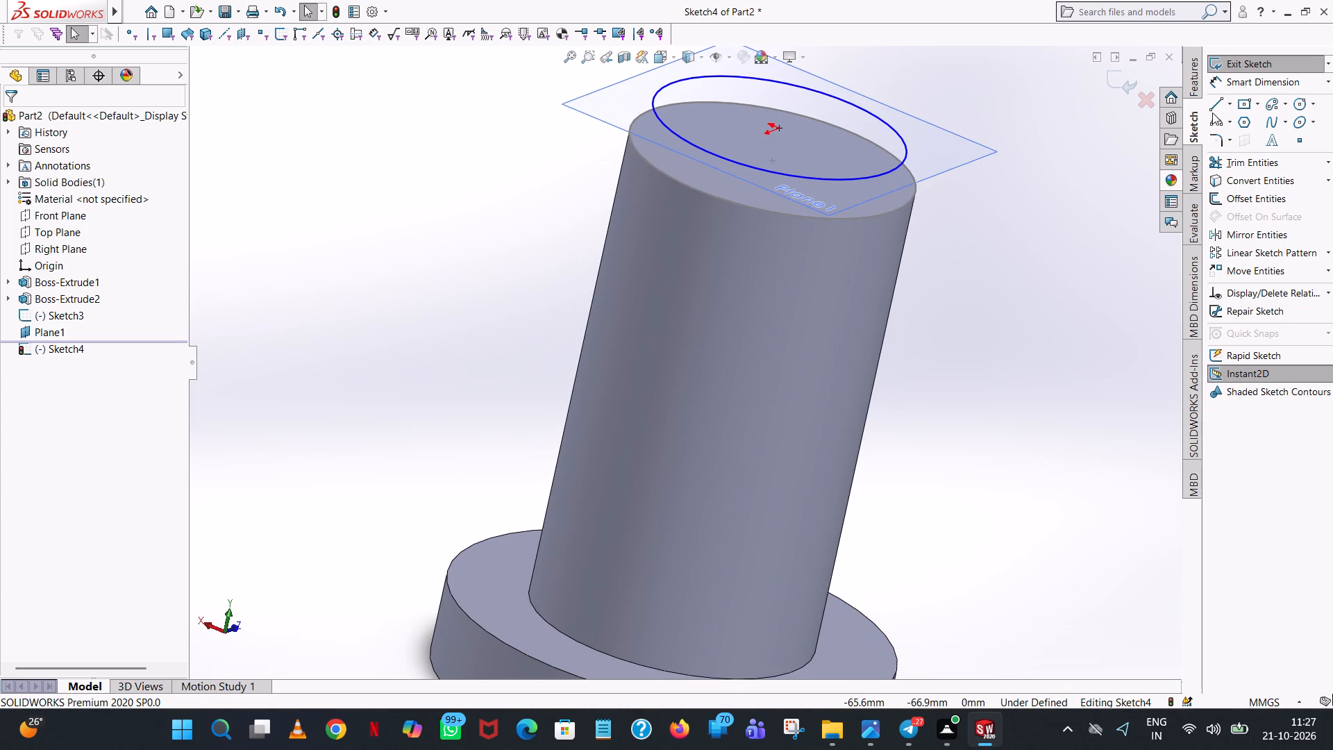
left_click(1254, 59)
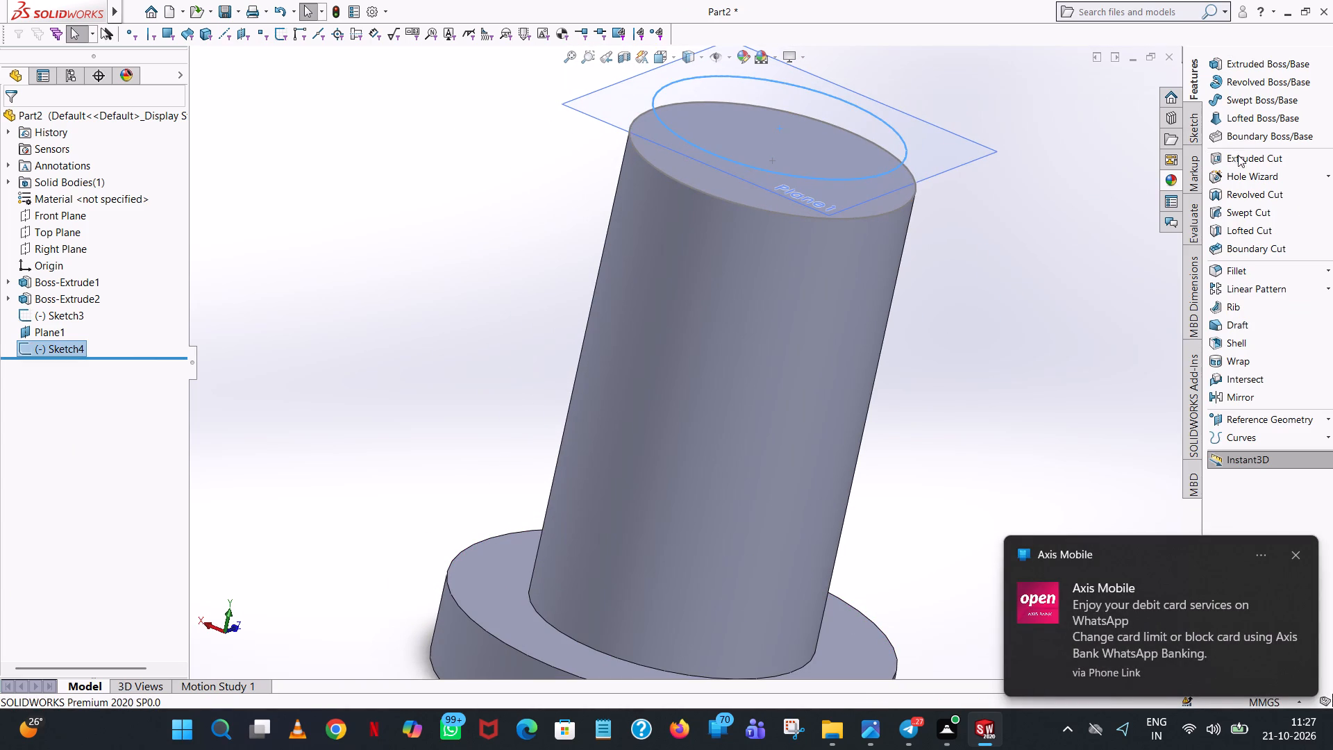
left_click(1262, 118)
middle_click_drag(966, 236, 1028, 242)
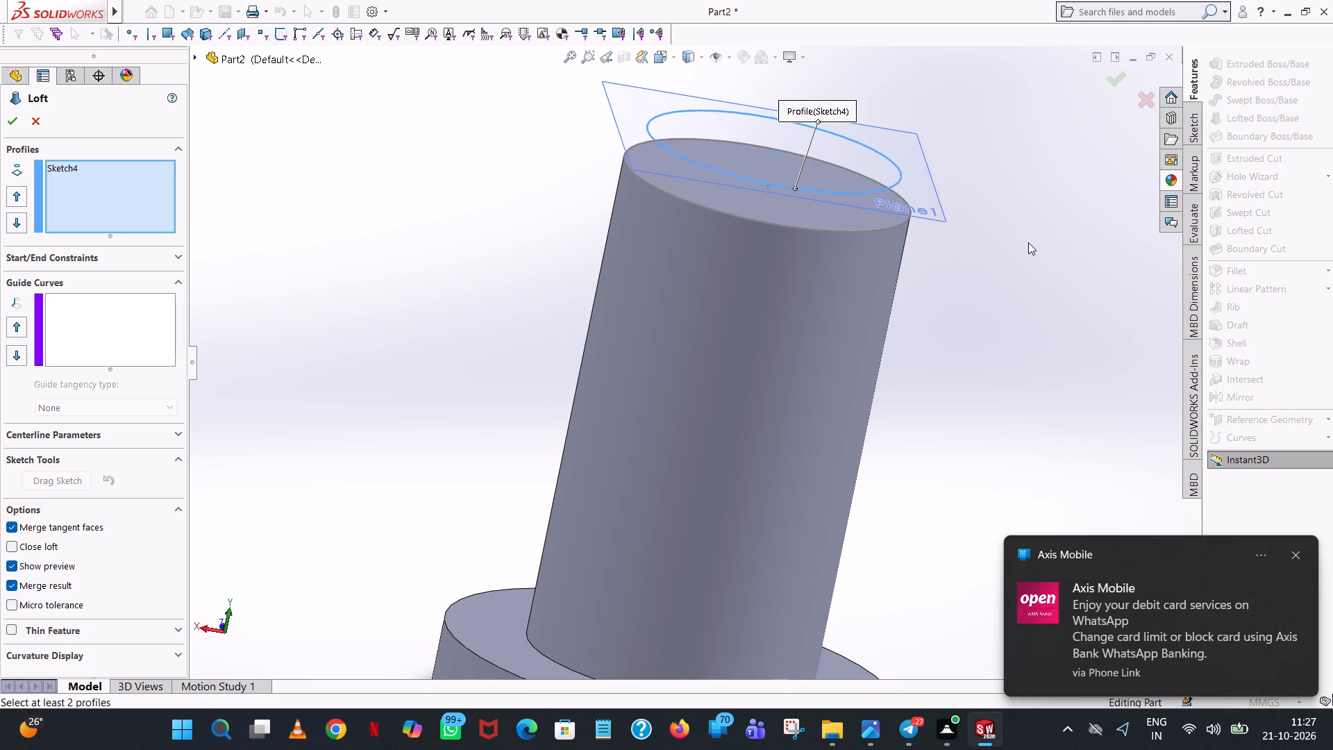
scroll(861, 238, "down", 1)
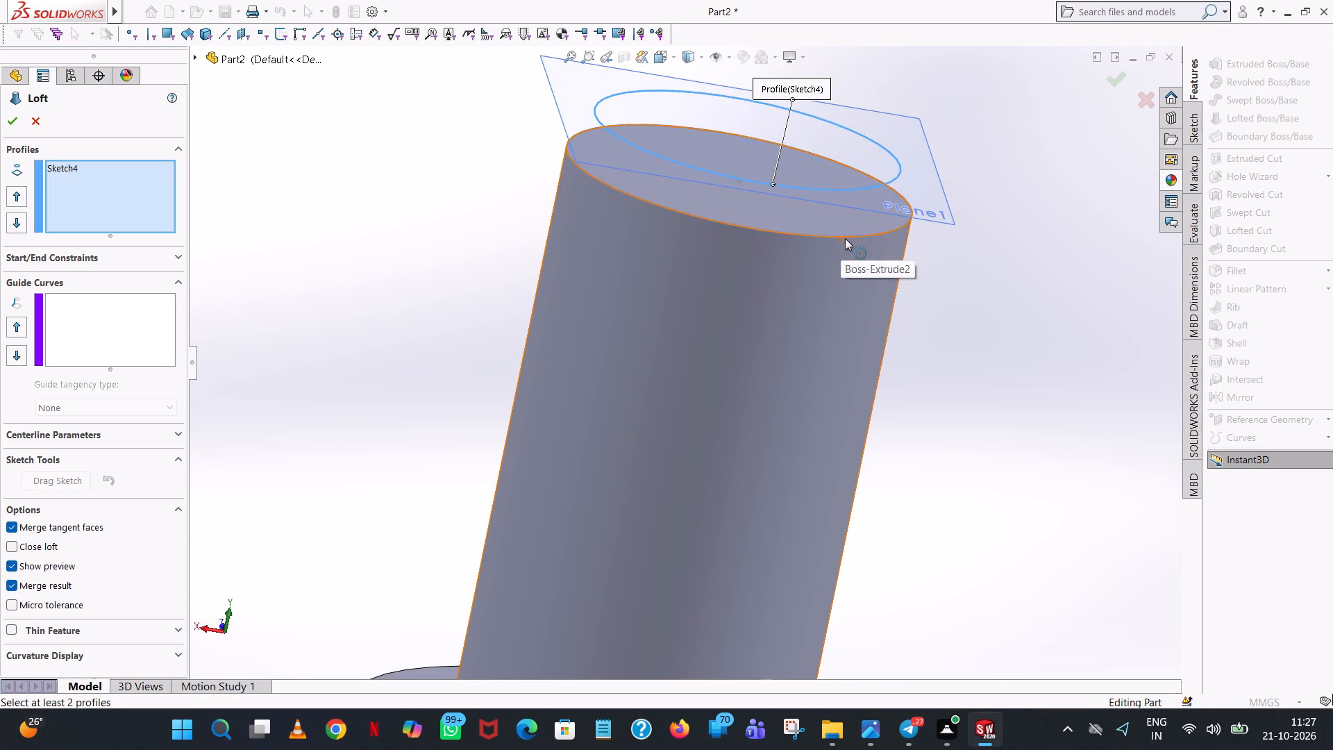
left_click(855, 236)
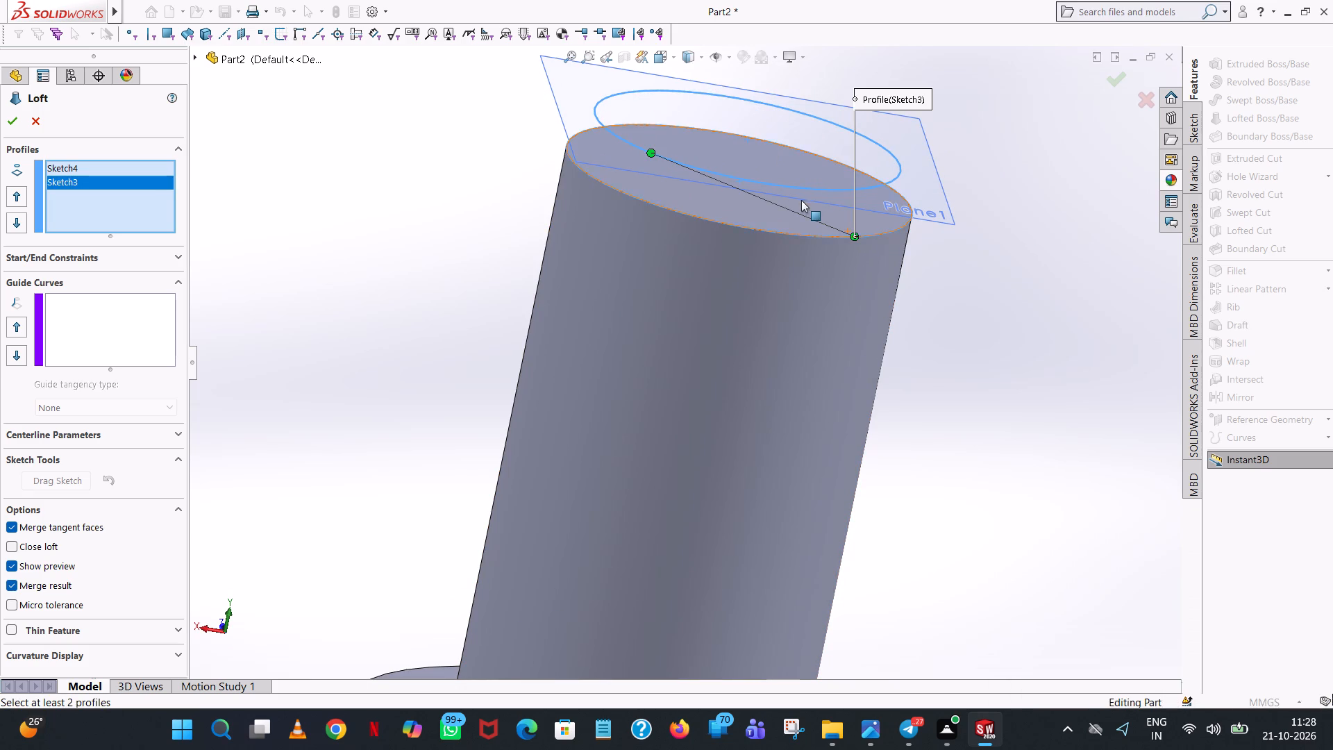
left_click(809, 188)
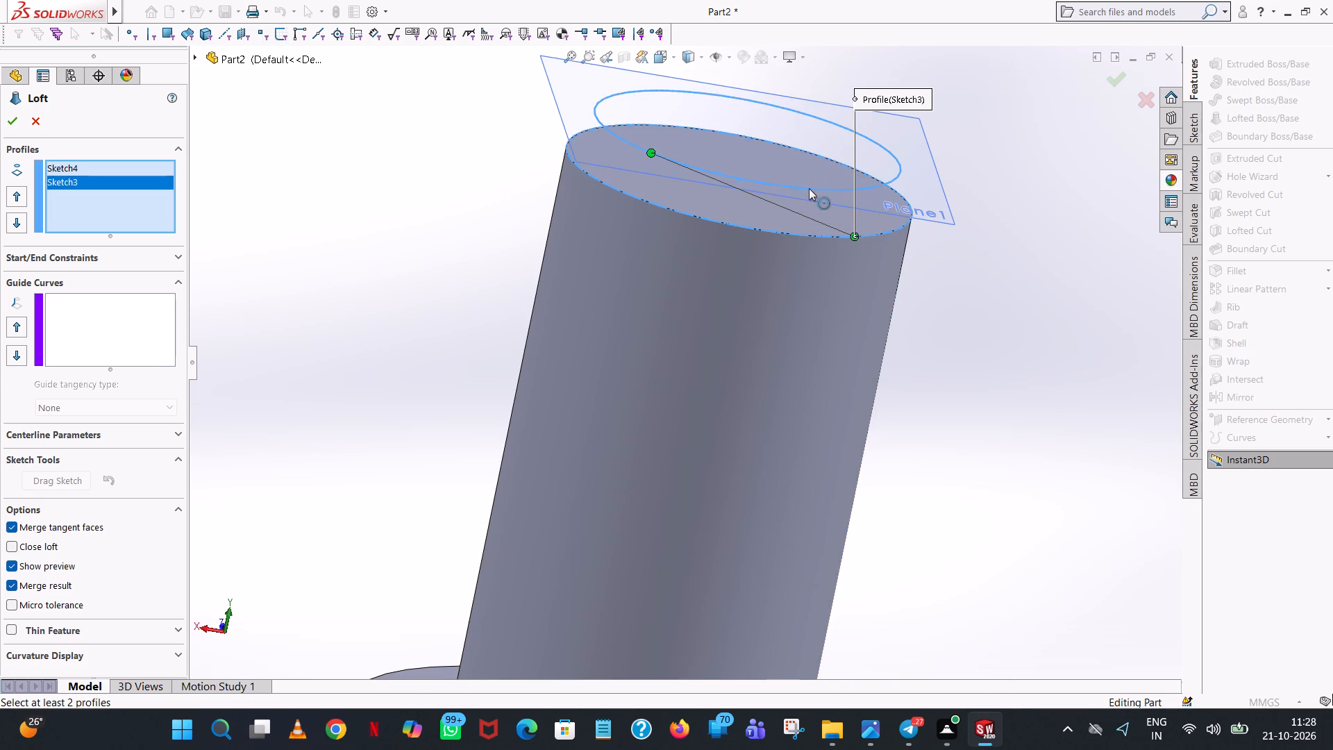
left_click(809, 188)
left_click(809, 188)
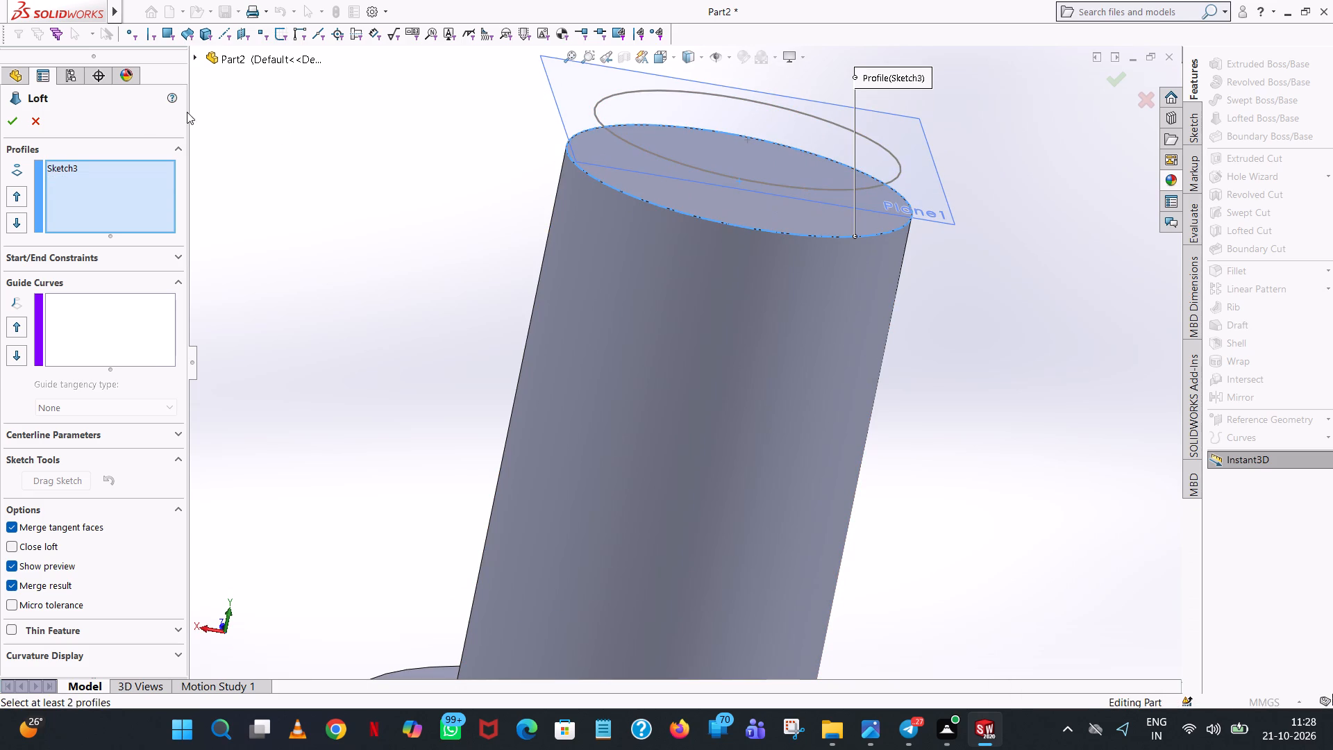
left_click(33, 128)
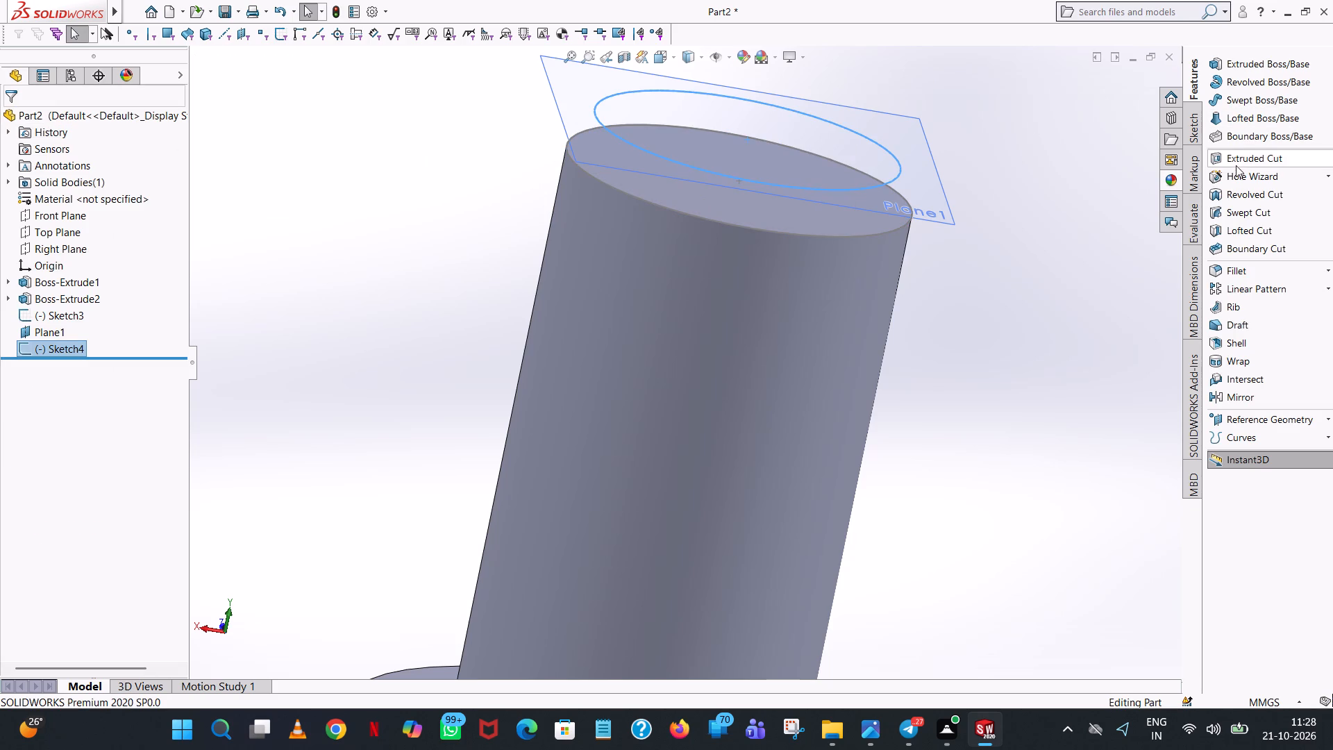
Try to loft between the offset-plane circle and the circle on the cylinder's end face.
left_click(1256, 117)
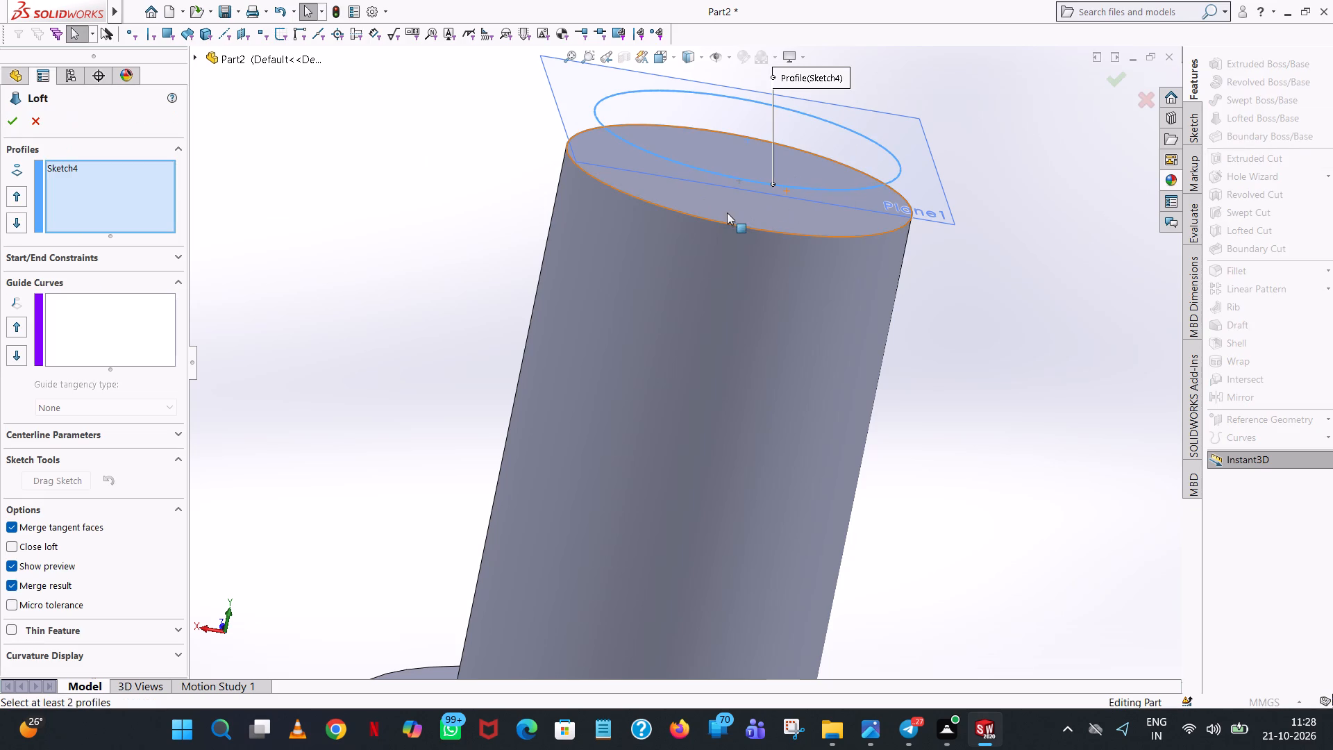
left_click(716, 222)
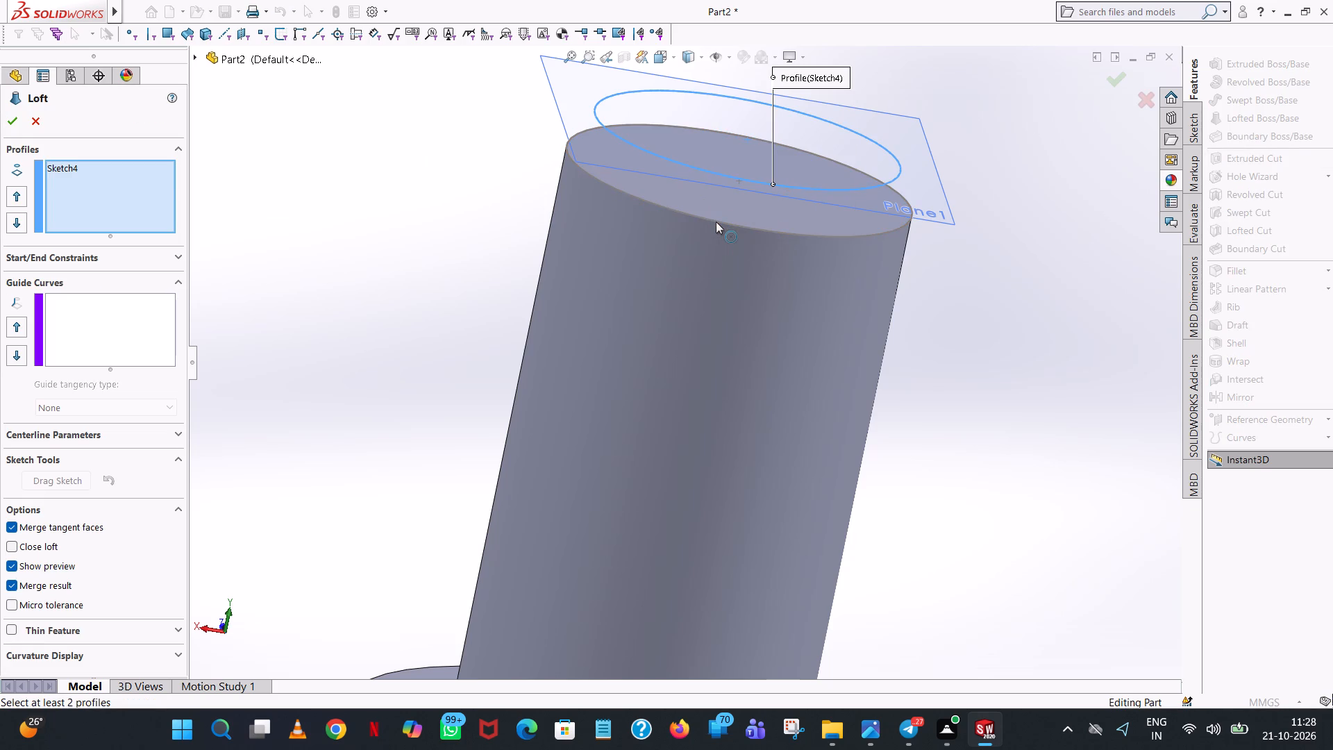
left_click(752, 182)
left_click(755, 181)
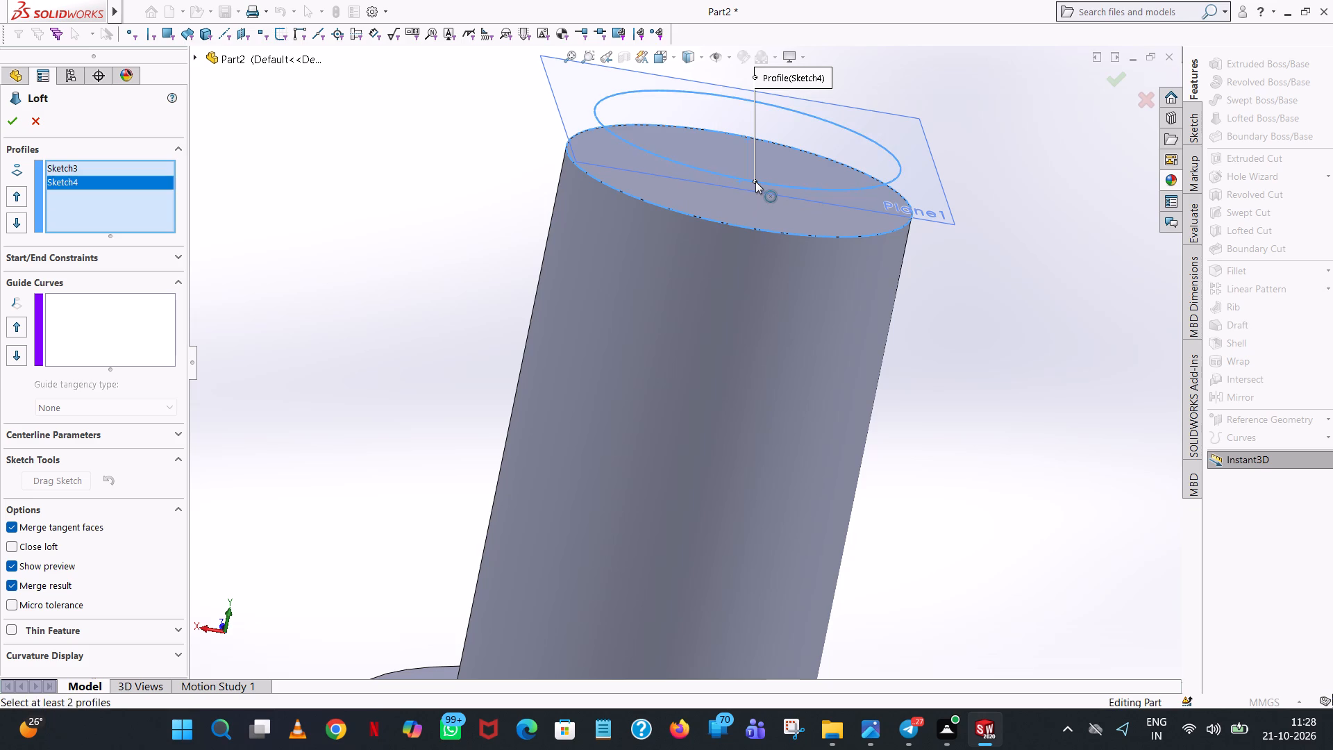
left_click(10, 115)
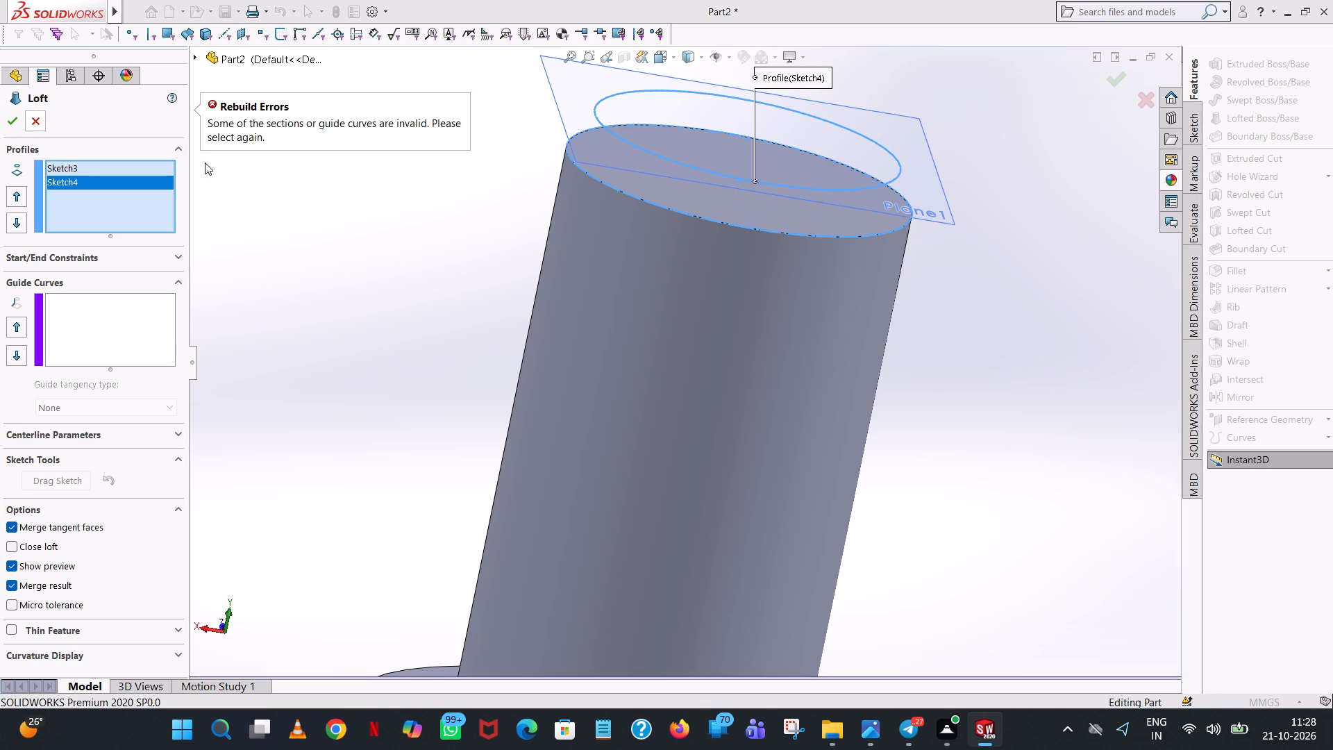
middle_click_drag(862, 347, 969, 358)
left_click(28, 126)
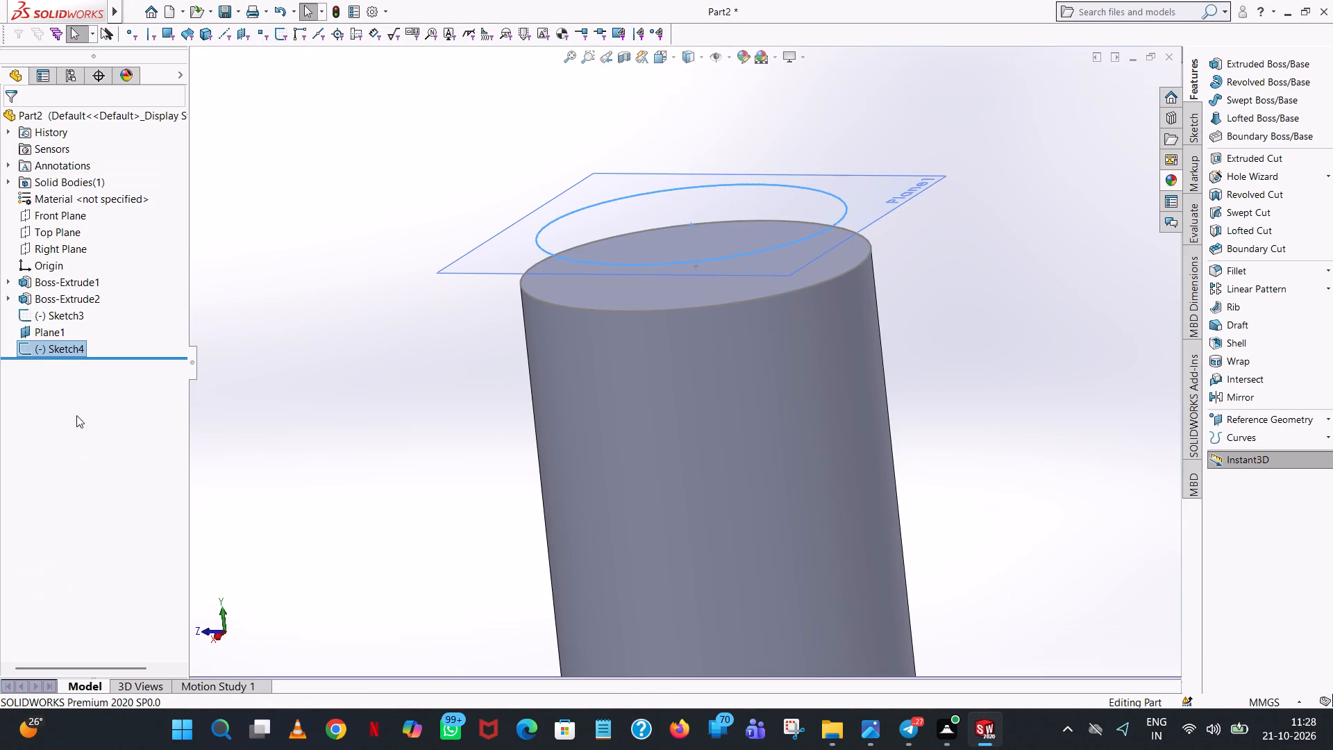
Hide the offset reference plane above the cylinder.
left_click(54, 336)
left_click(87, 311)
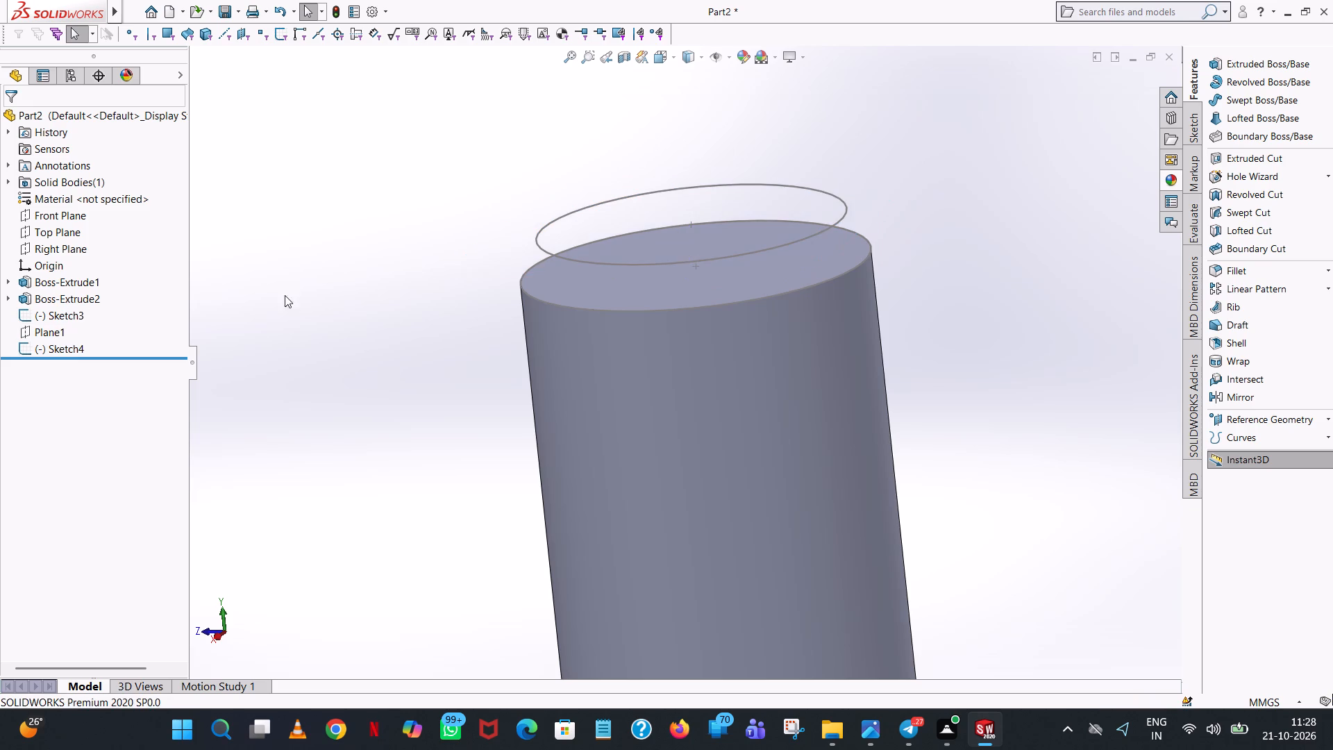
Loft a merged boss from the 35 mm radius circle on the cylinder's end face to the 31 mm radius circle above it.
middle_click_drag(645, 348, 681, 337)
scroll(673, 343, "up", 1)
scroll(608, 325, "down", 7)
middle_click_drag(731, 281, 741, 320)
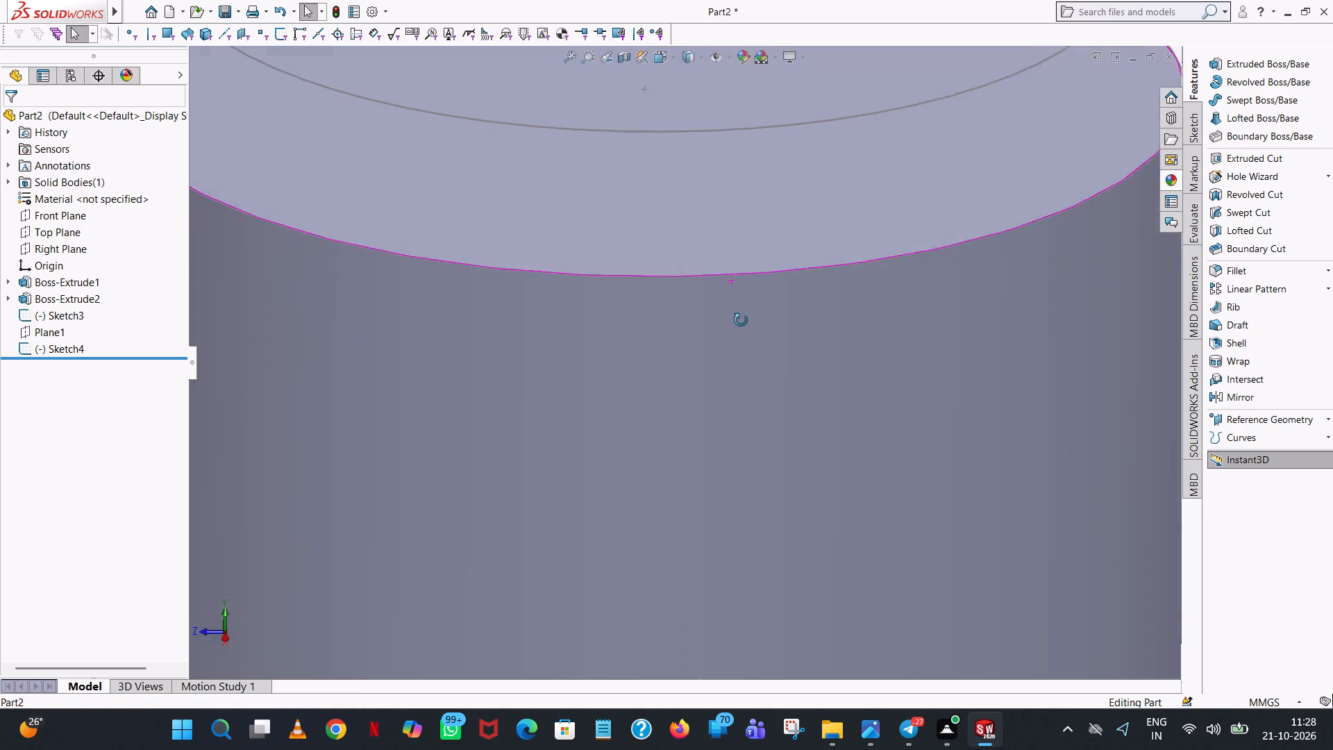
middle_click_drag(741, 320, 744, 335)
scroll(746, 327, "up", 5)
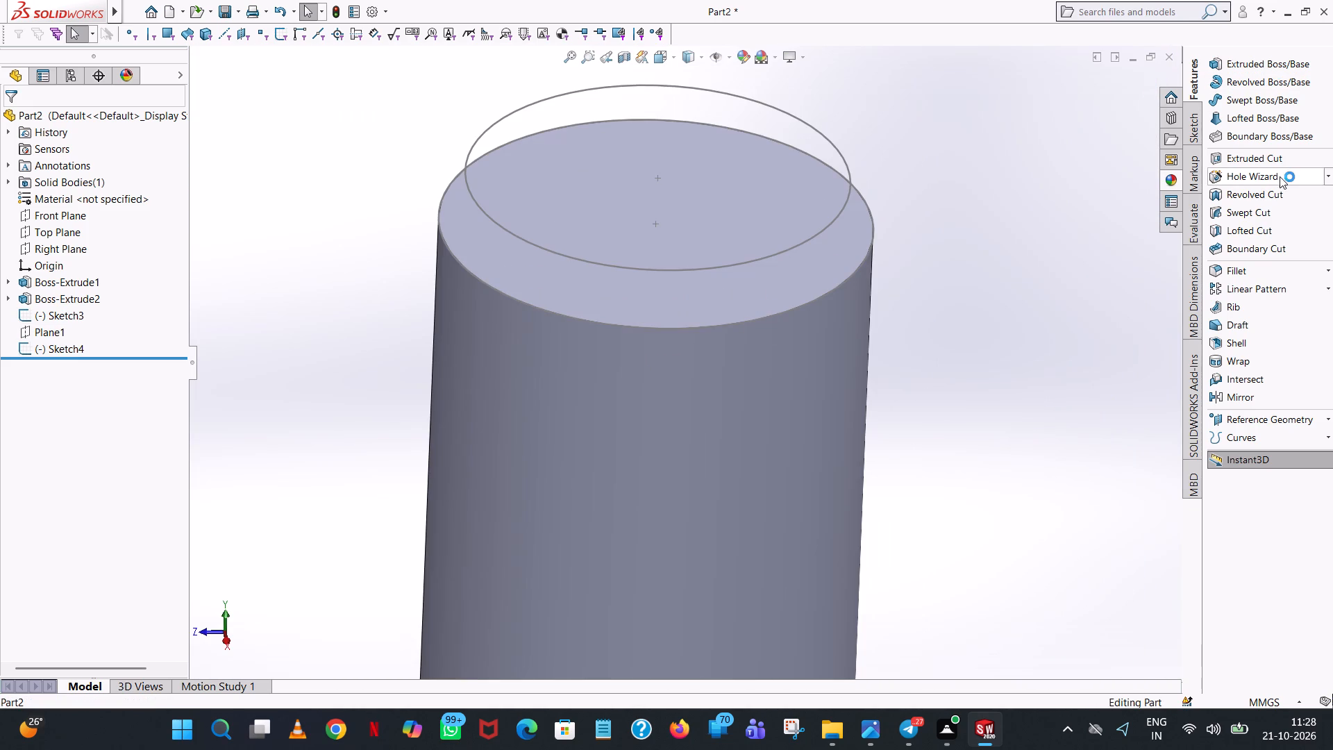
left_click(1266, 121)
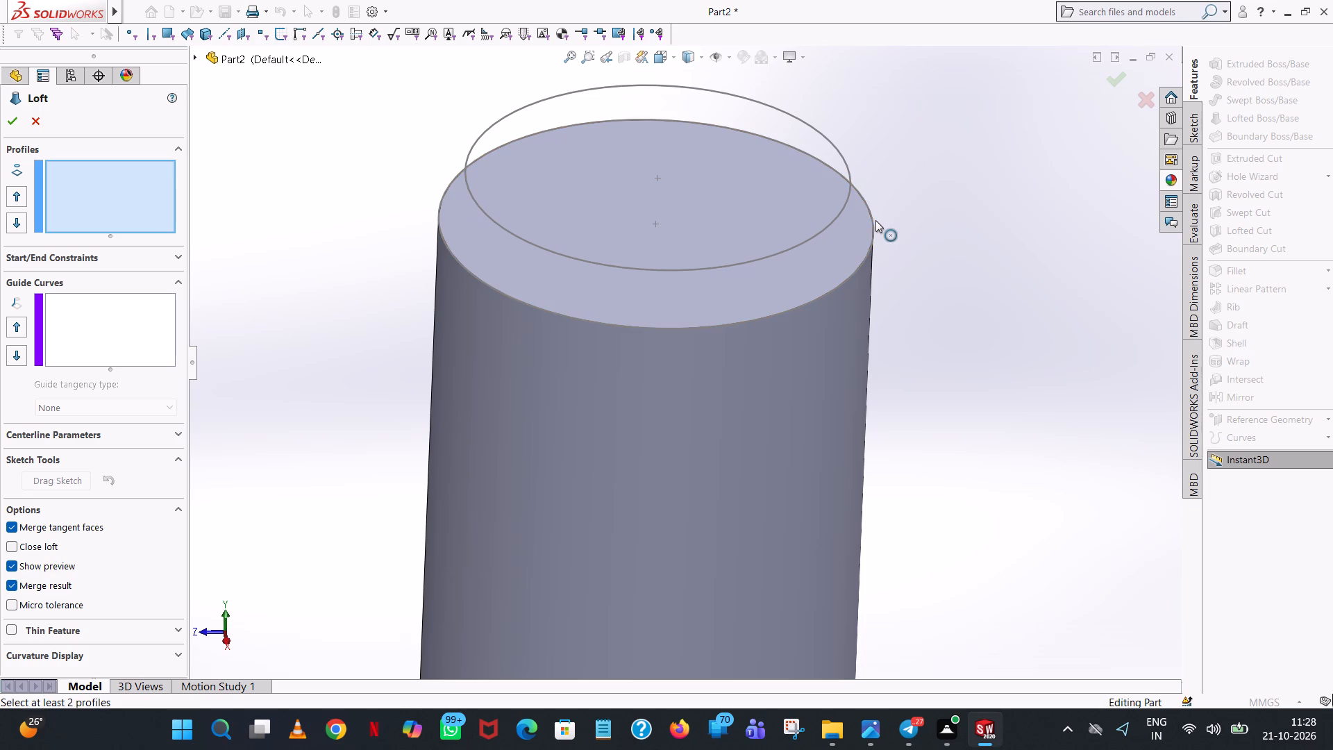
left_click(873, 224)
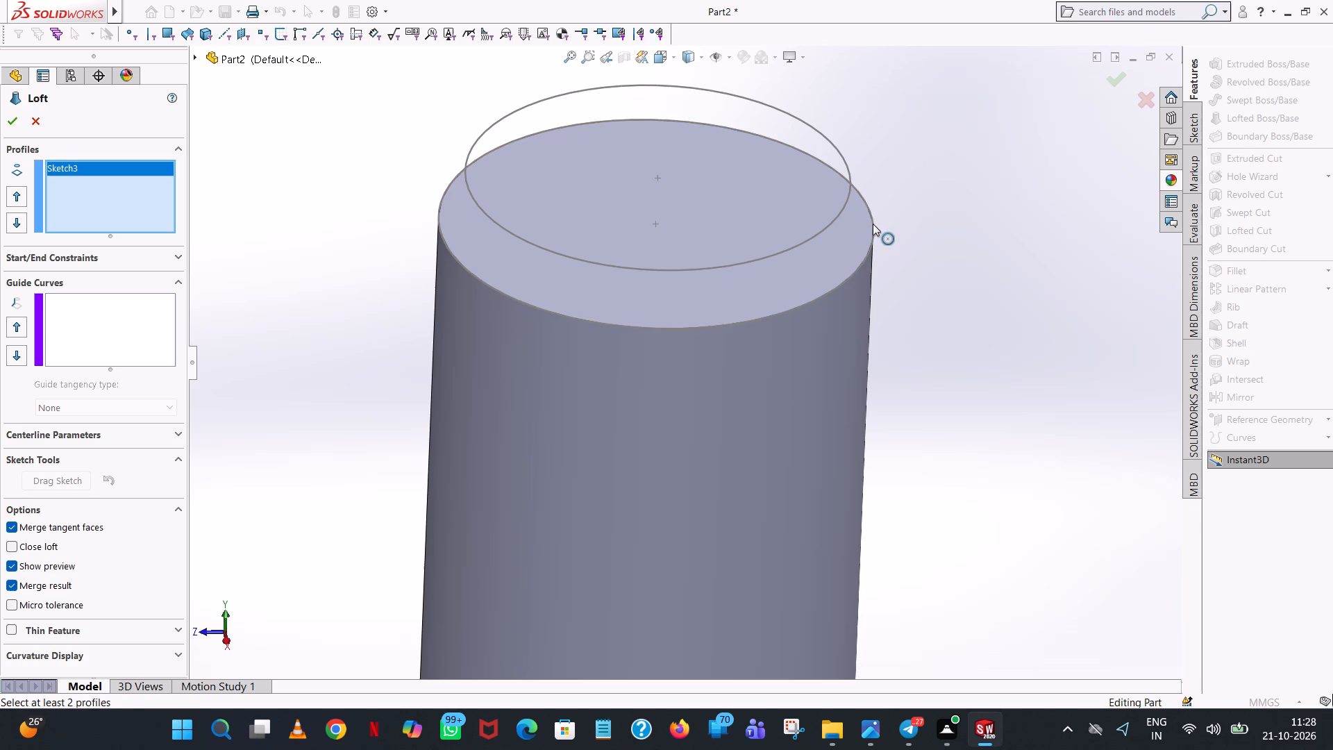
left_click(807, 242)
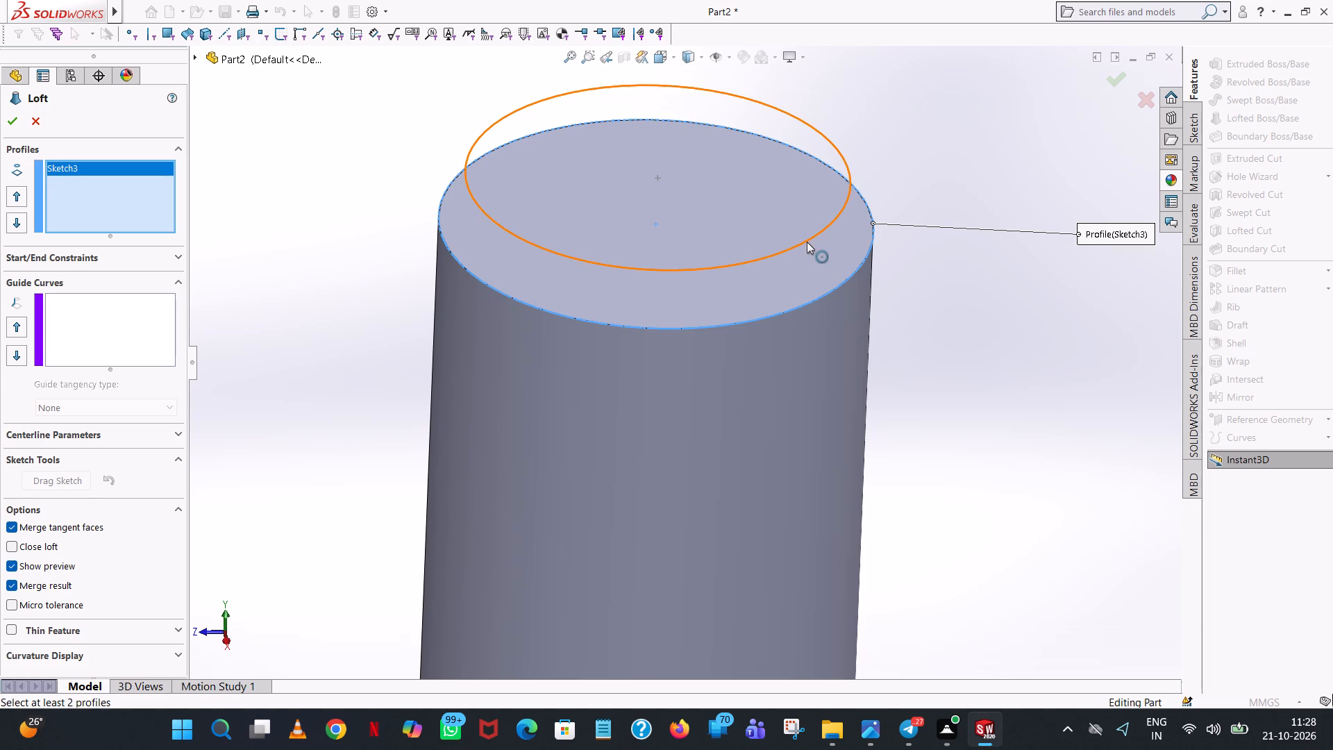
left_click(15, 119)
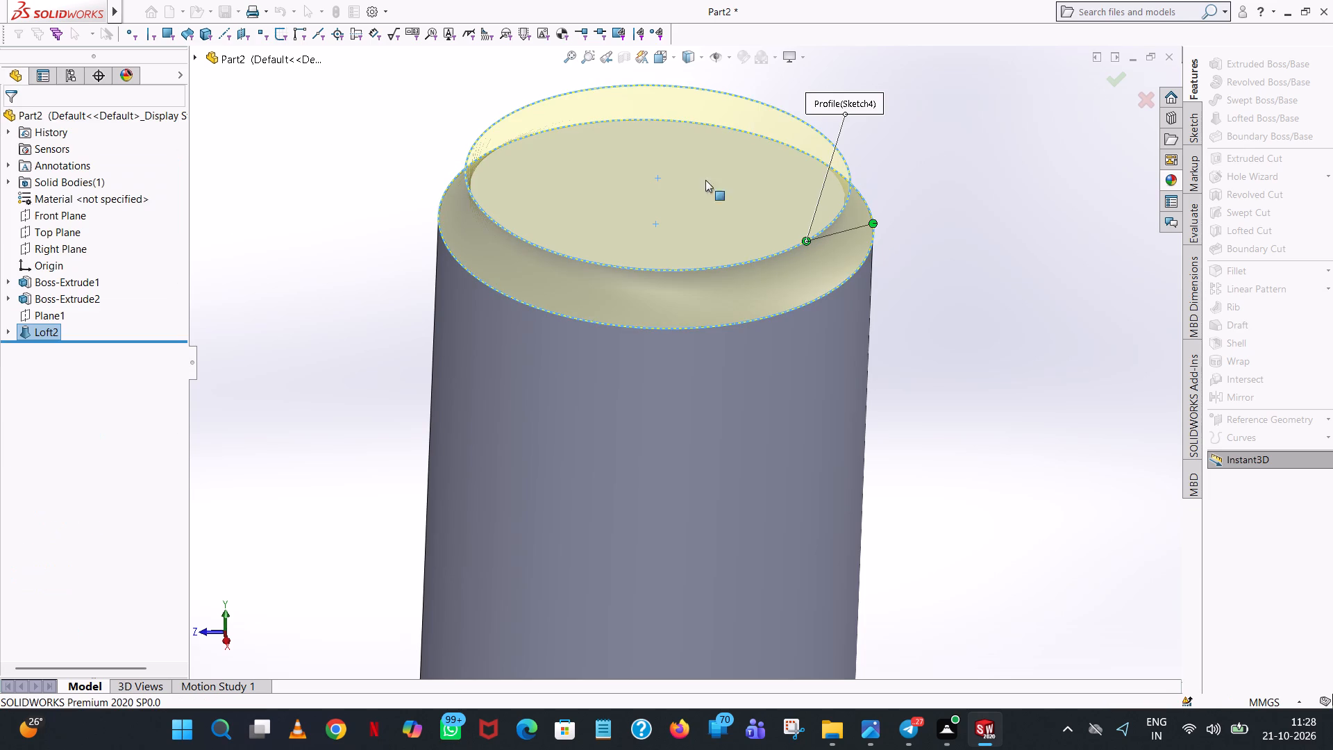
middle_click_drag(953, 272, 971, 163)
scroll(951, 261, "up", 1)
left_click(941, 180)
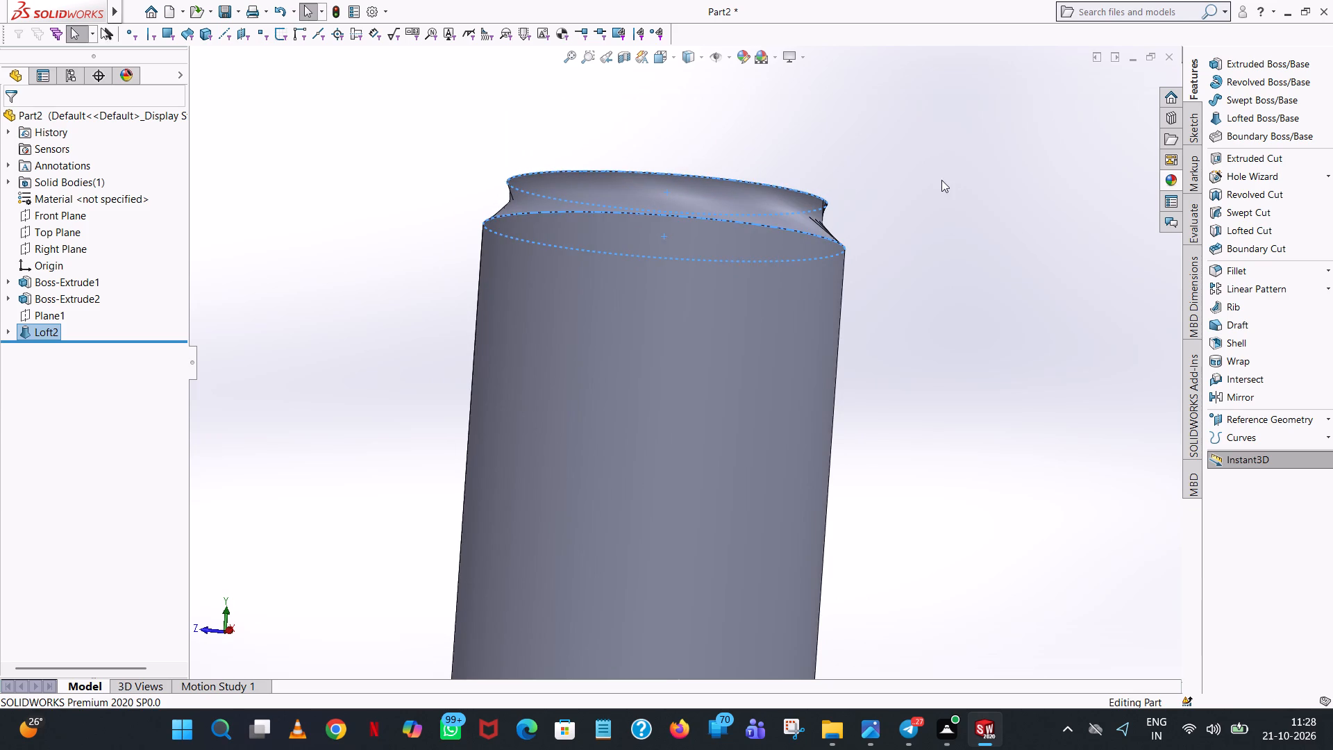
Start an extruded boss on the loft's top face and sketch an origin-centred circle with a radius of 55/2 (27.5 mm).
middle_click_drag(688, 159, 797, 251)
scroll(721, 203, "up", 1)
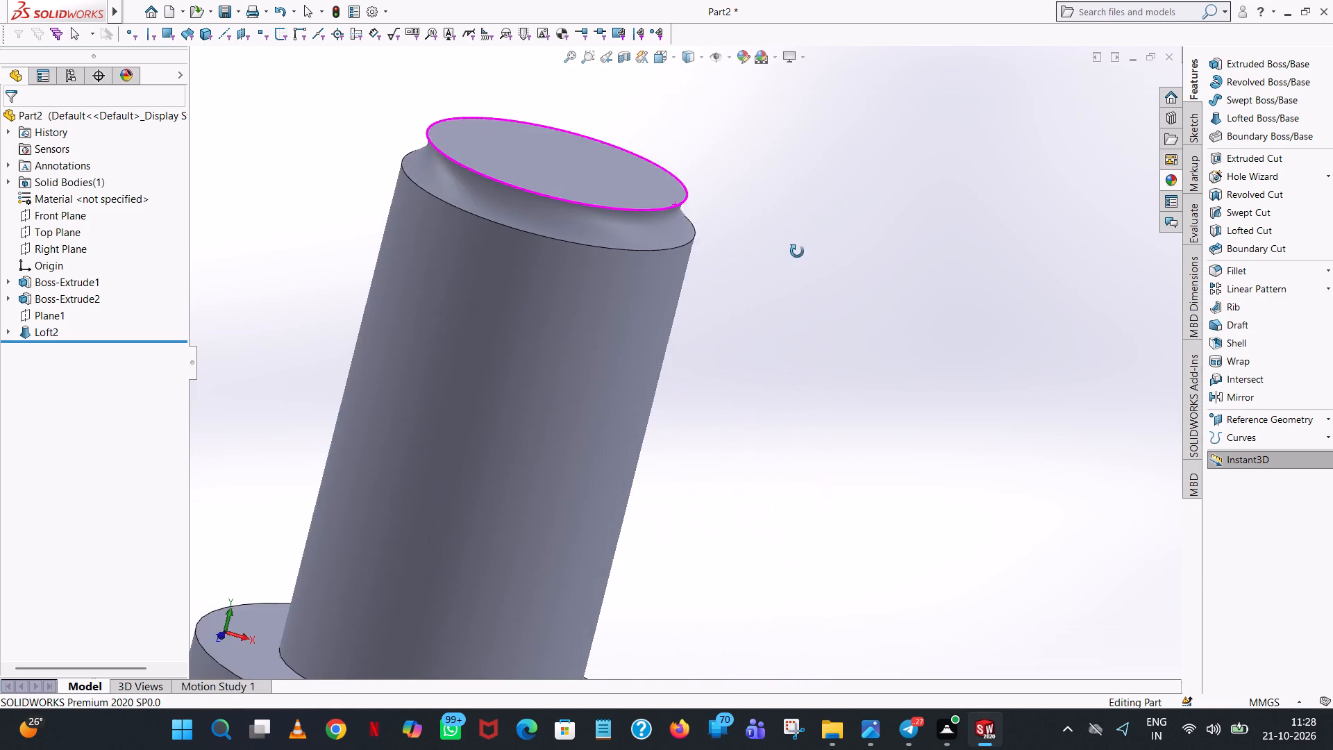
middle_click_drag(797, 251, 699, 208)
left_click(1238, 66)
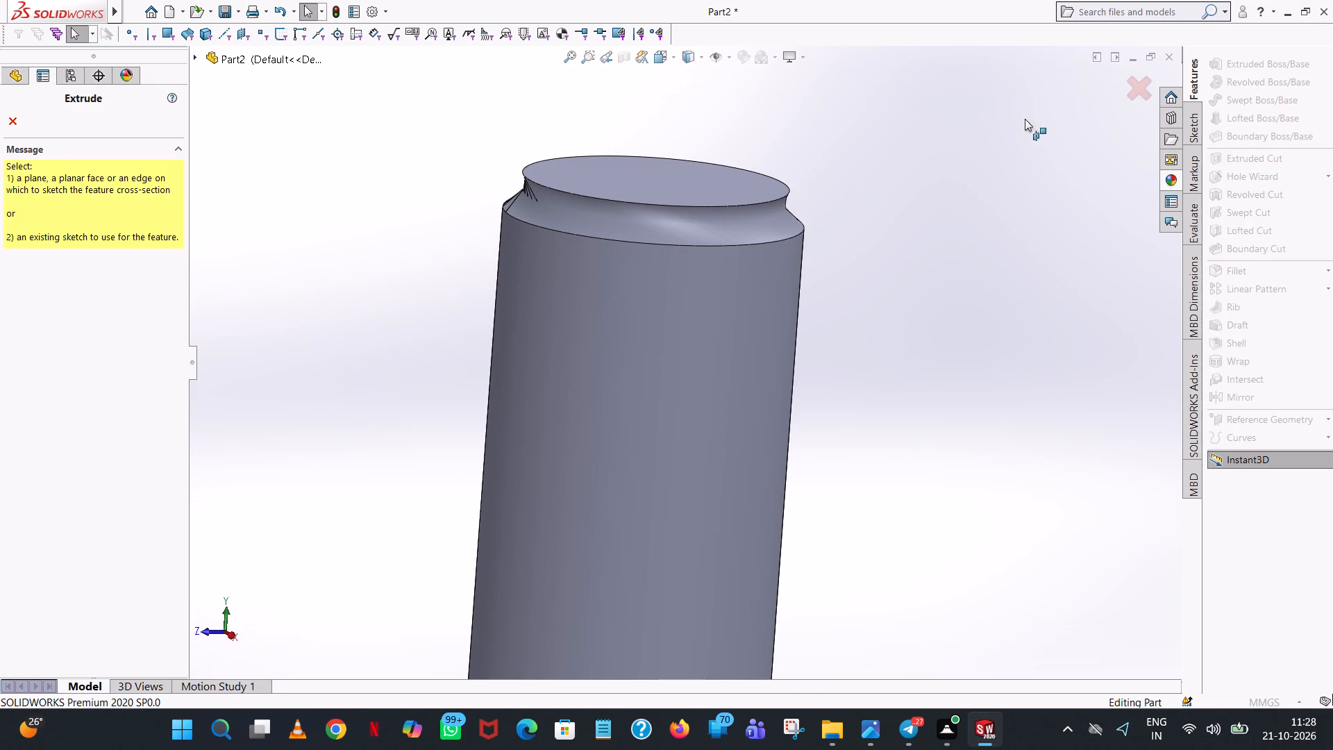
left_click(721, 191)
left_click(1295, 105)
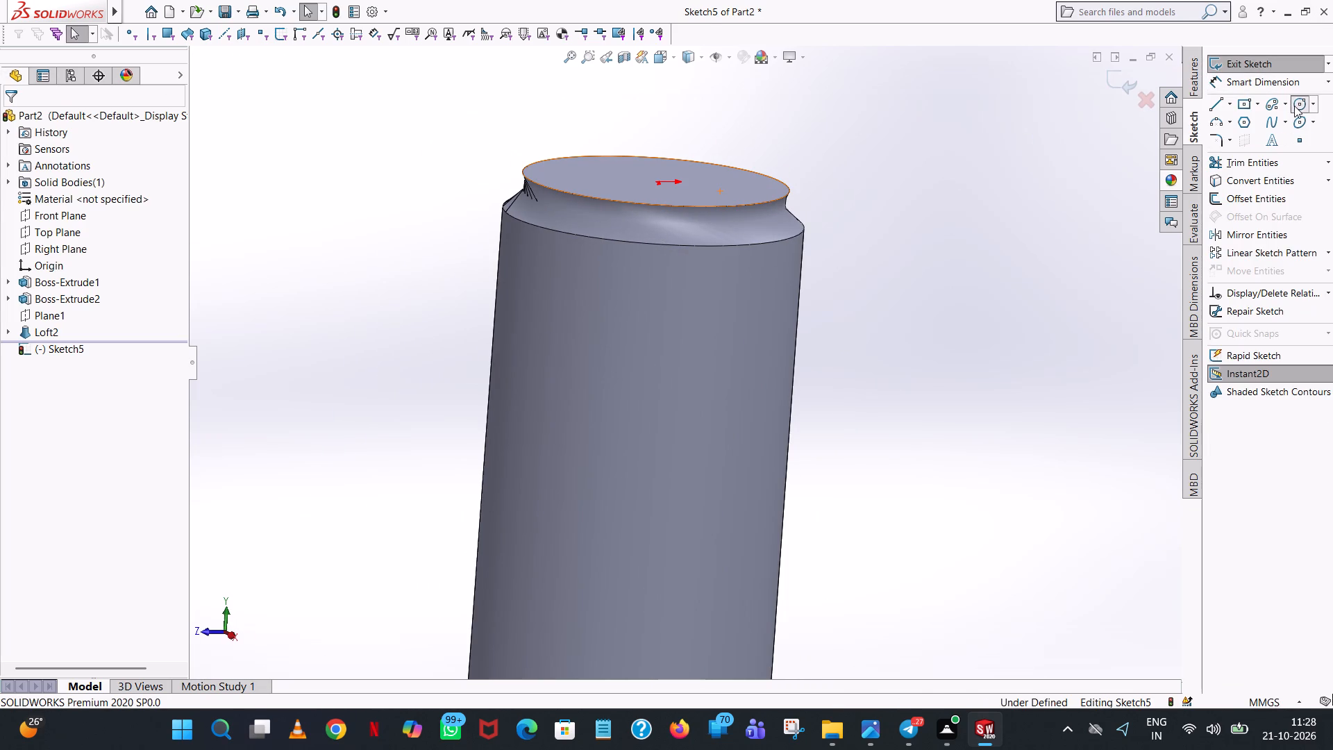
scroll(732, 164, "down", 3)
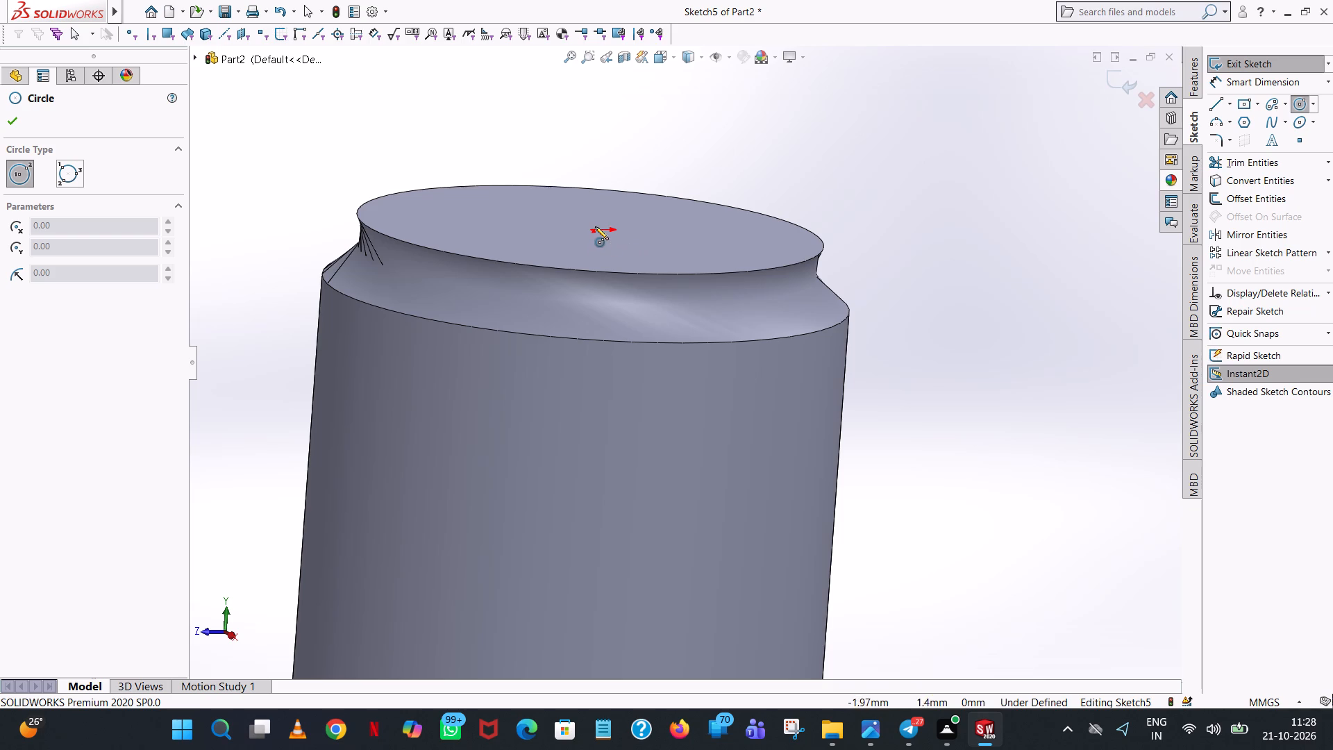
left_click(592, 230)
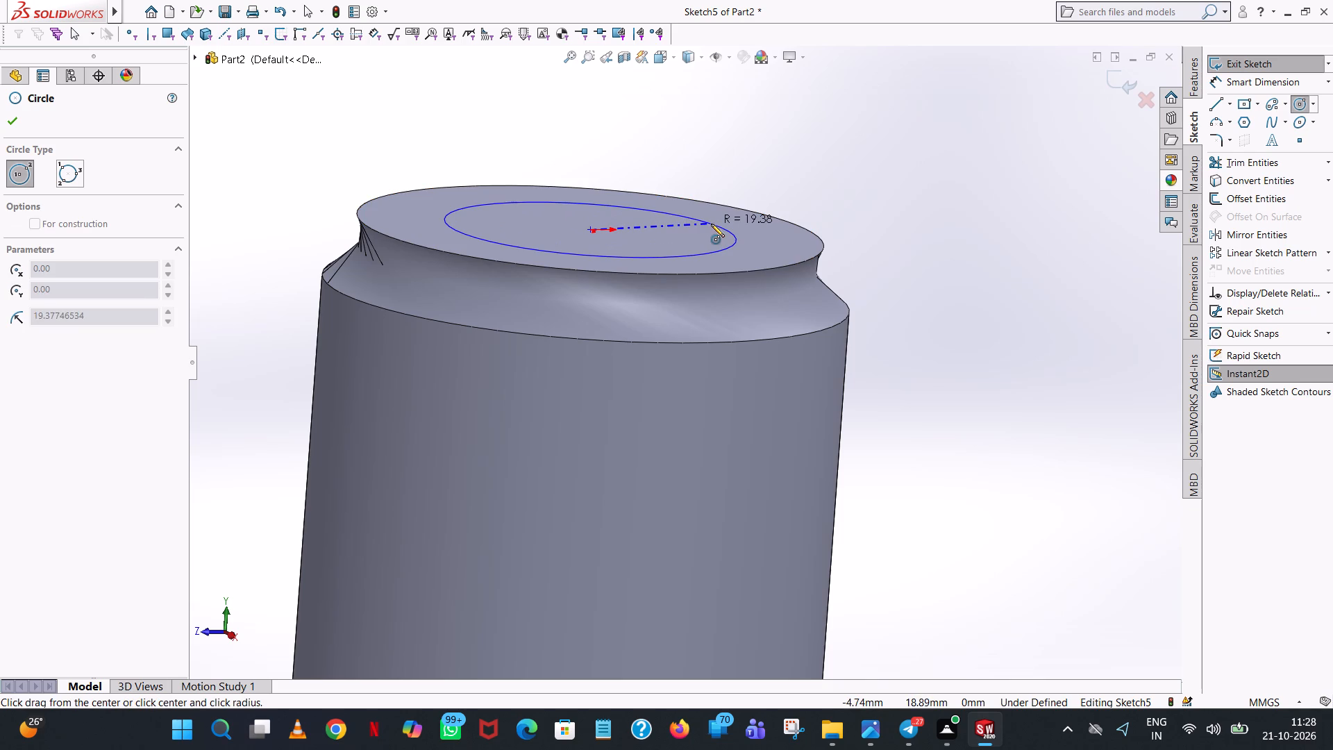
left_click(711, 224)
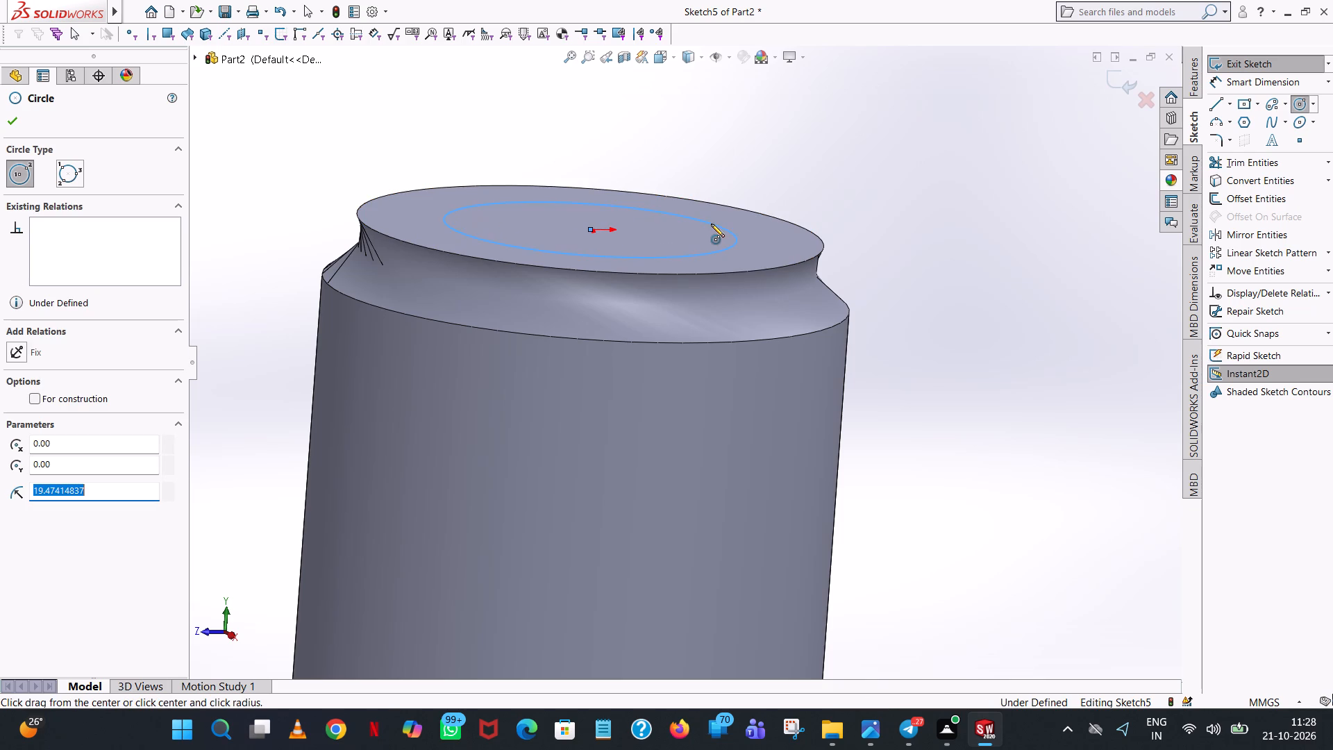
type("55/2")
key("Return")
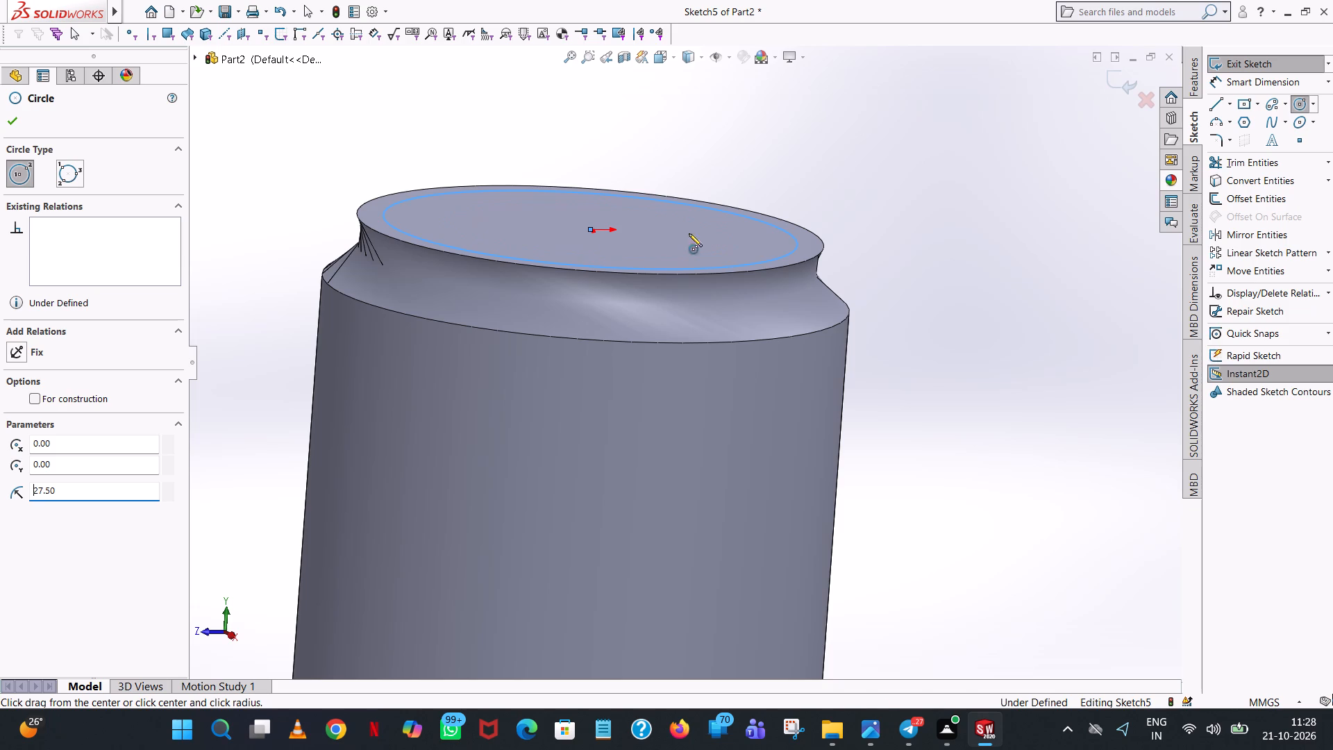
left_click(9, 121)
Add a diameter dimension to the circle on the loft's top face.
left_click(1206, 76)
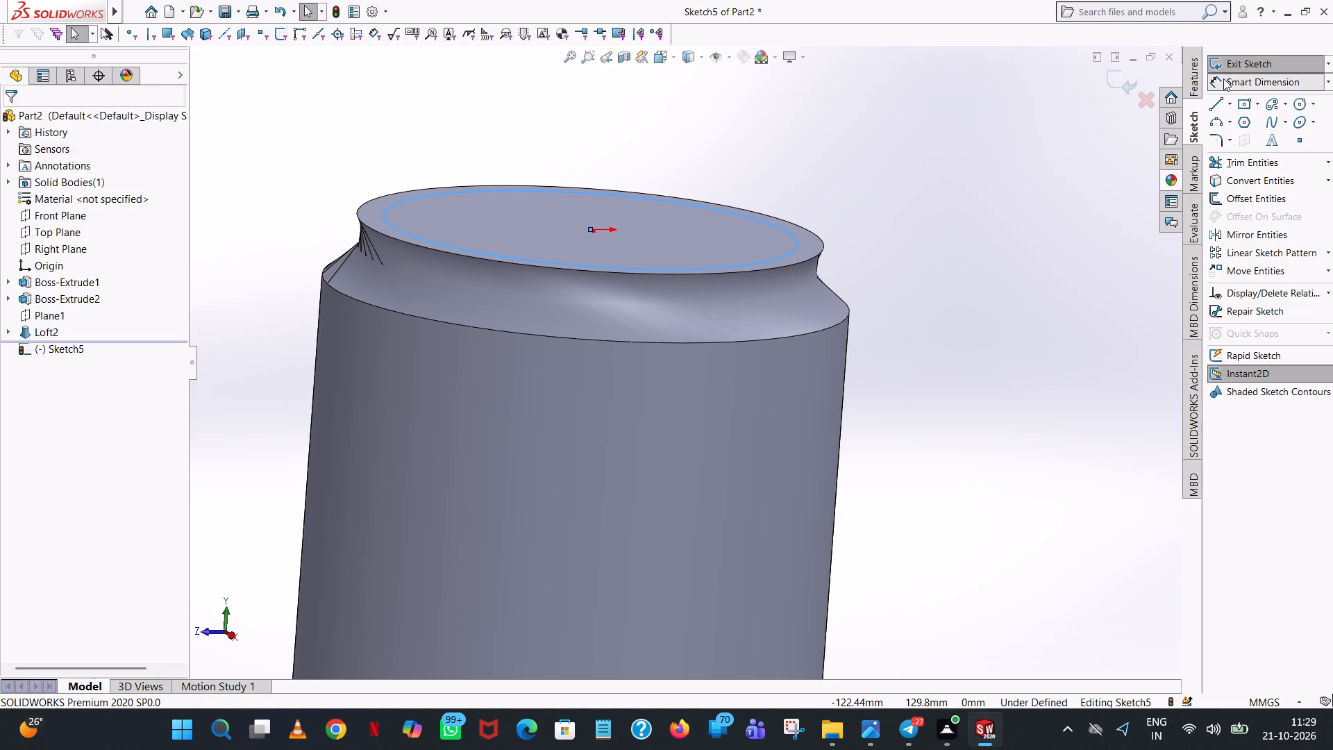
left_click(1223, 78)
left_click(798, 246)
left_click(995, 251)
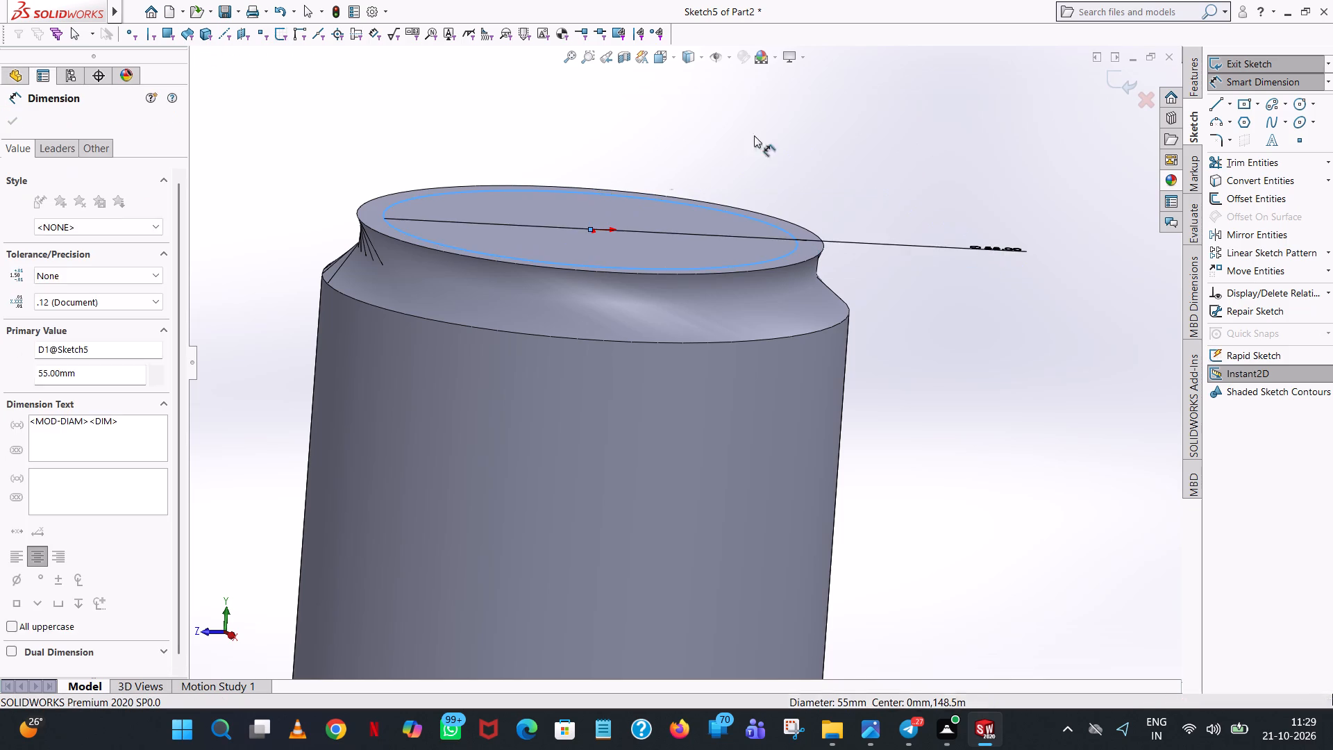
left_click(936, 233)
left_click(996, 140)
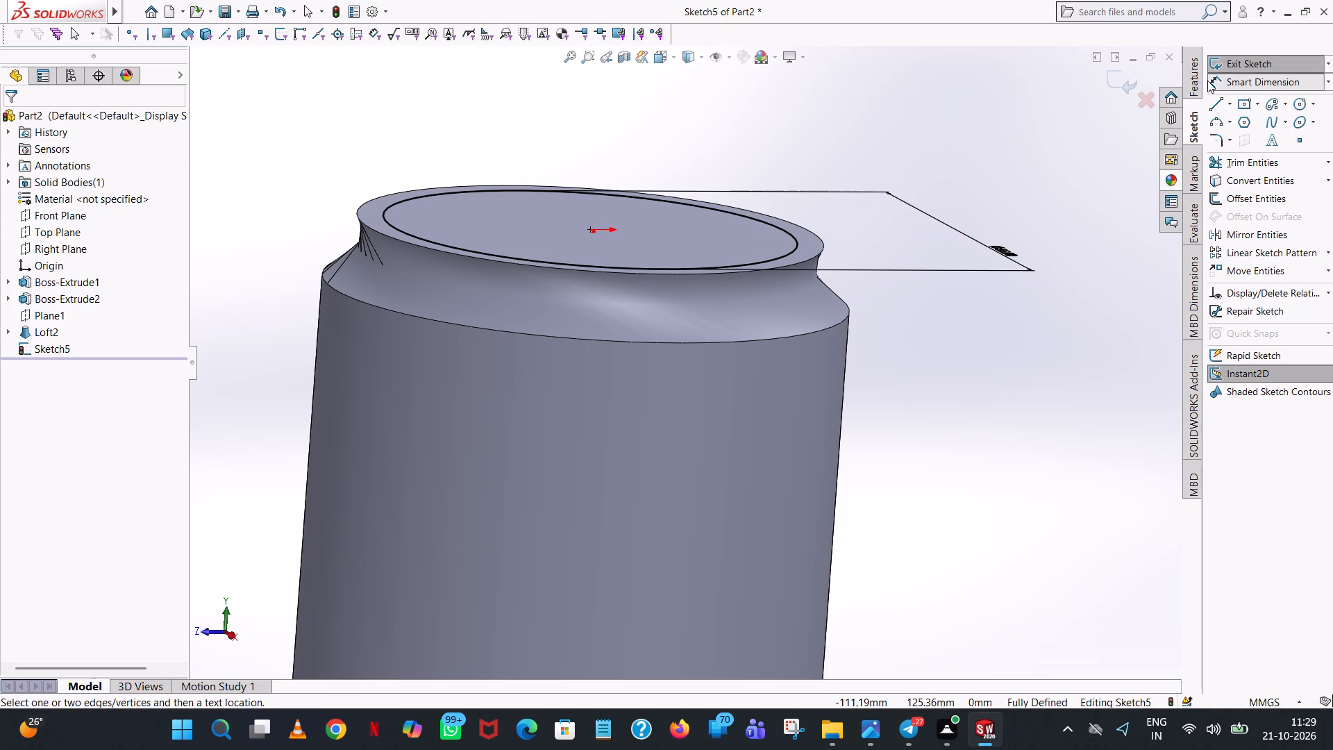
Extrude the circle 8.5 mm outward from the loft's top face as a blind, merged boss.
left_click(1200, 82)
left_click(1290, 65)
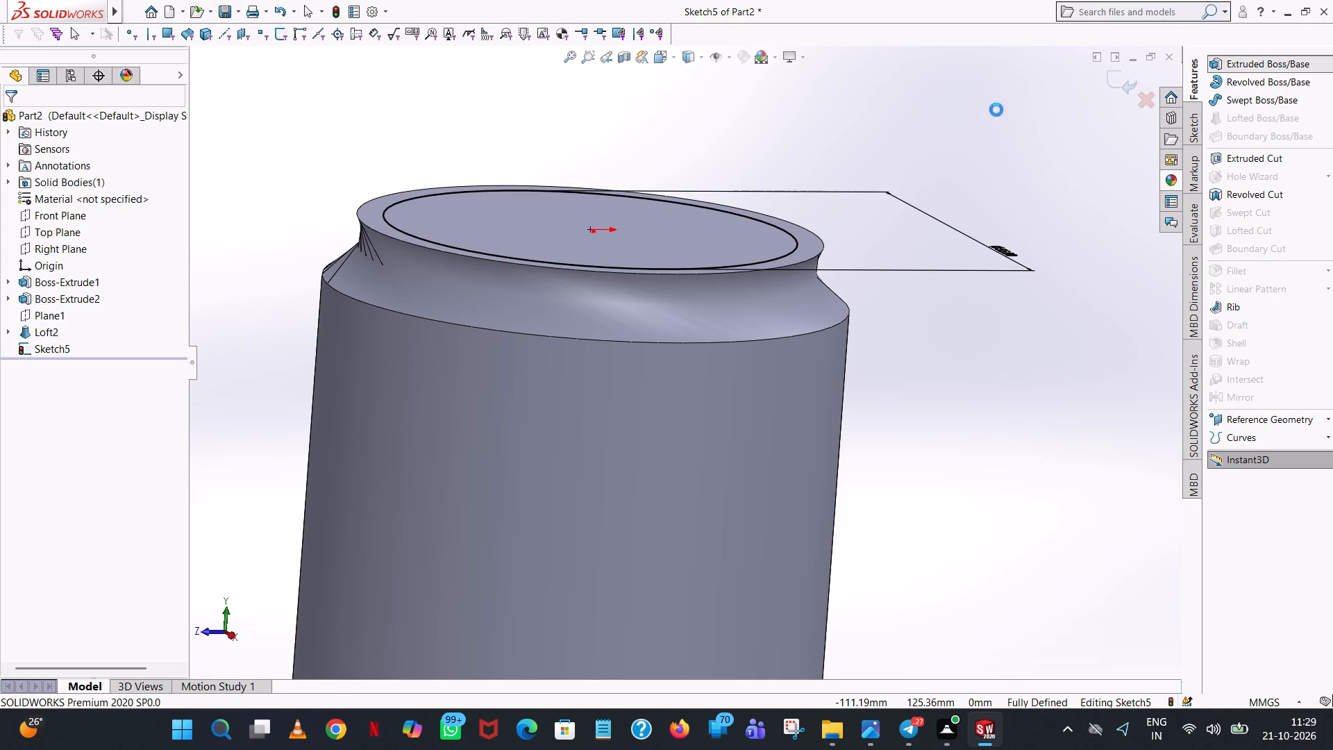
type("5.")
key("BackSpace")
key("BackSpace")
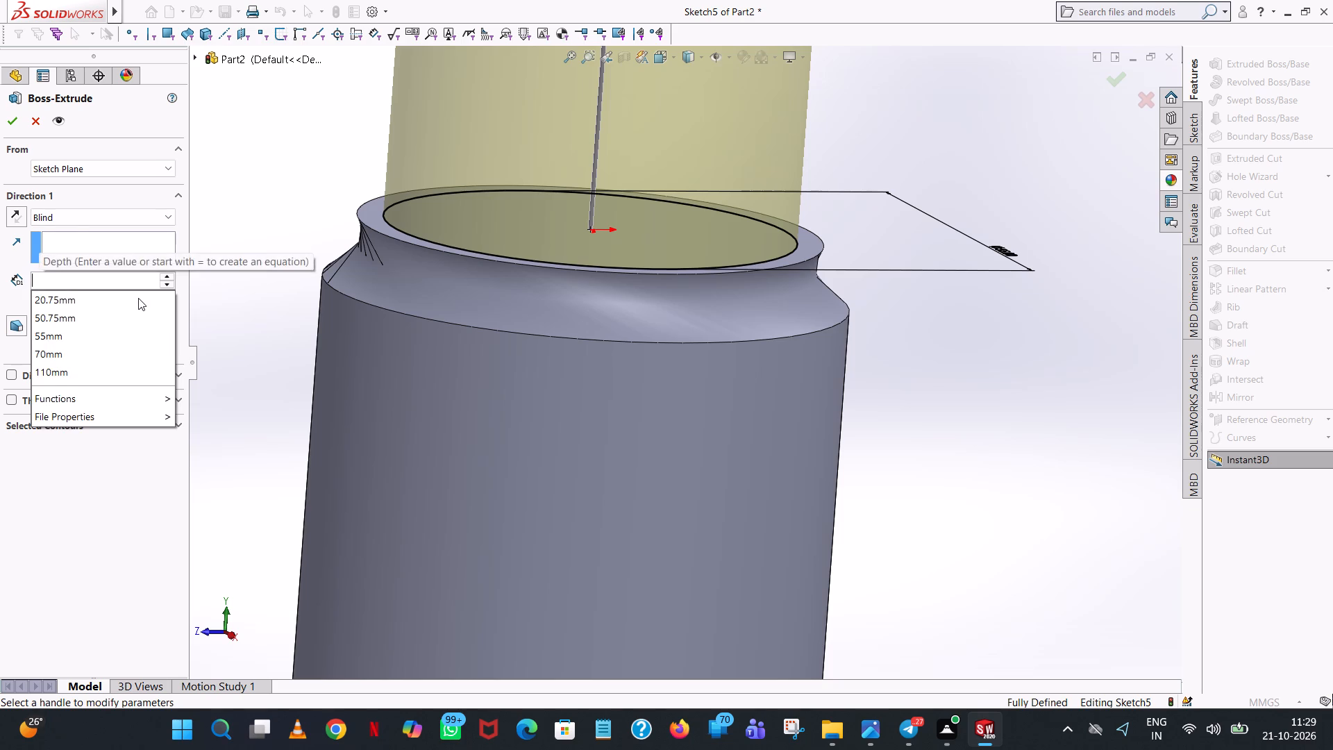
type("8.50")
key("Return")
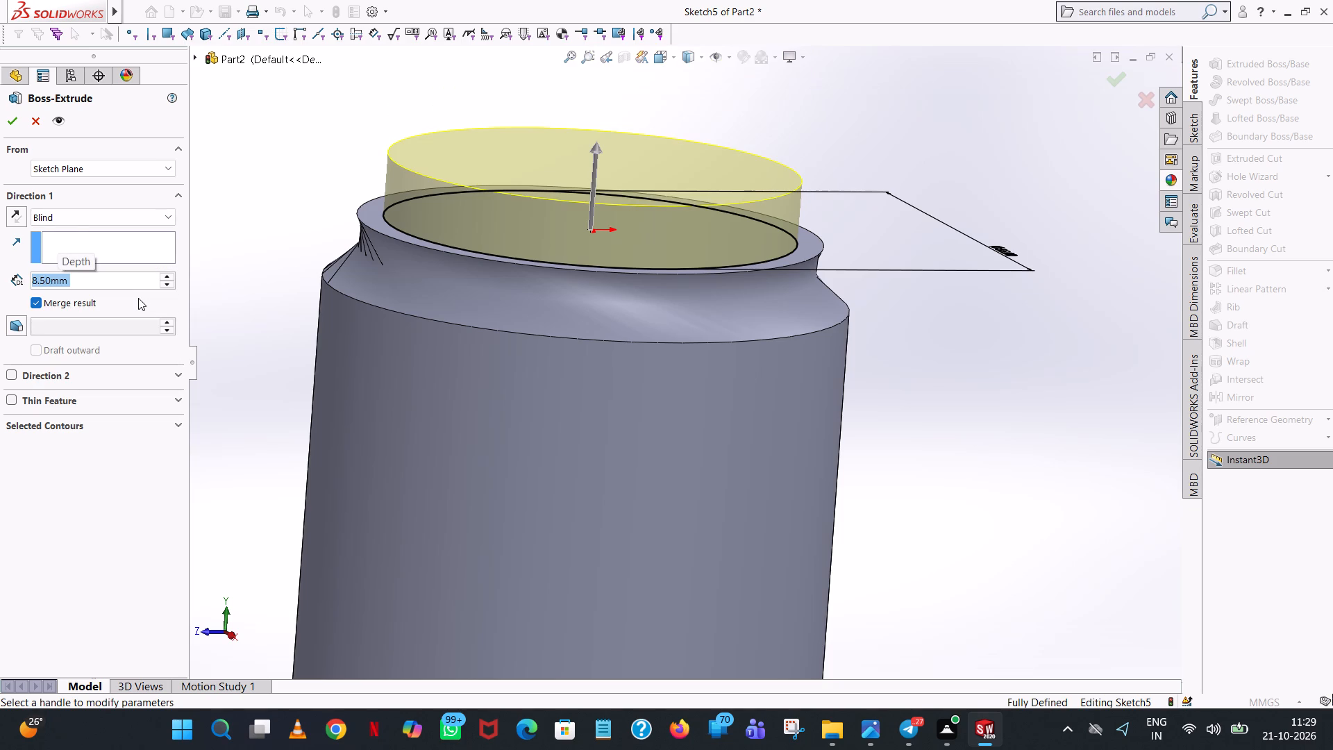
left_click(15, 128)
scroll(711, 319, "up", 3)
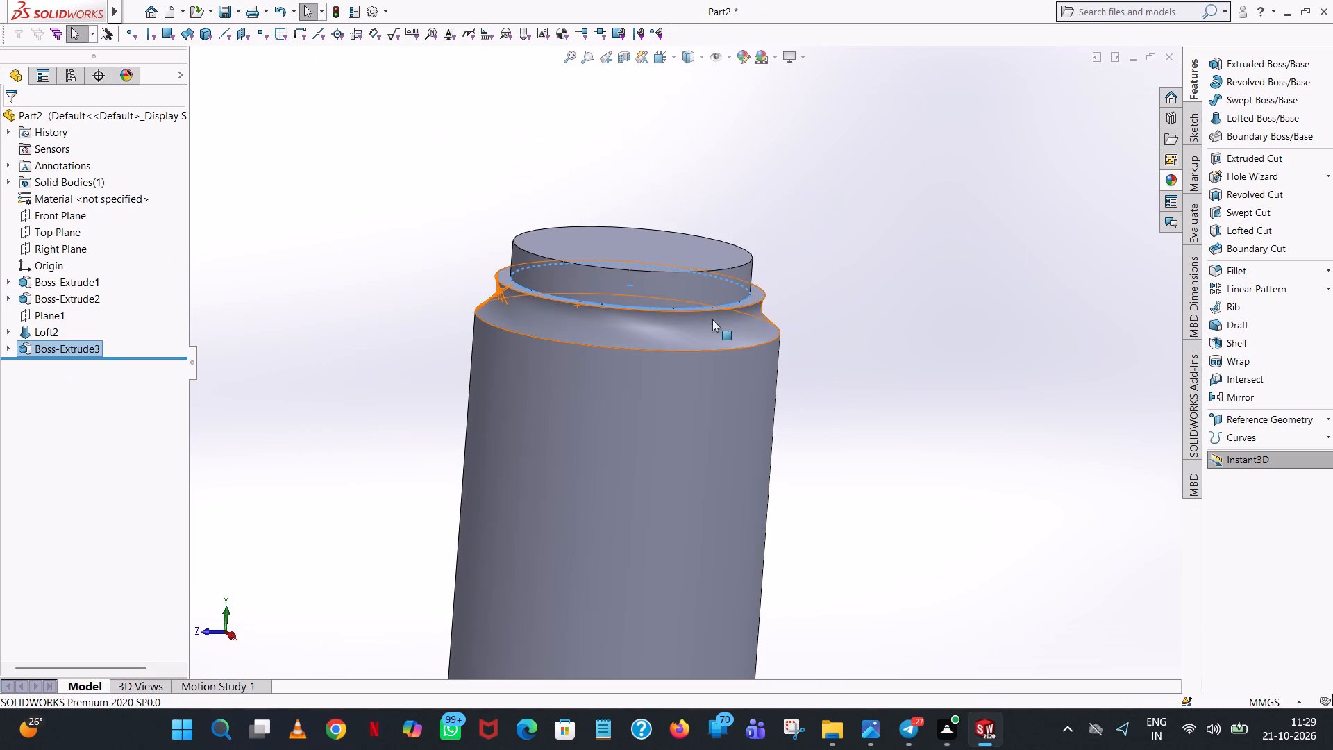
left_click(845, 362)
Start an extruded boss on the 8.5 mm boss's top face and sketch an origin-centred circle with a radius of 62/2 (31 mm).
scroll(842, 371, "up", 2)
middle_click_drag(841, 347, 875, 354)
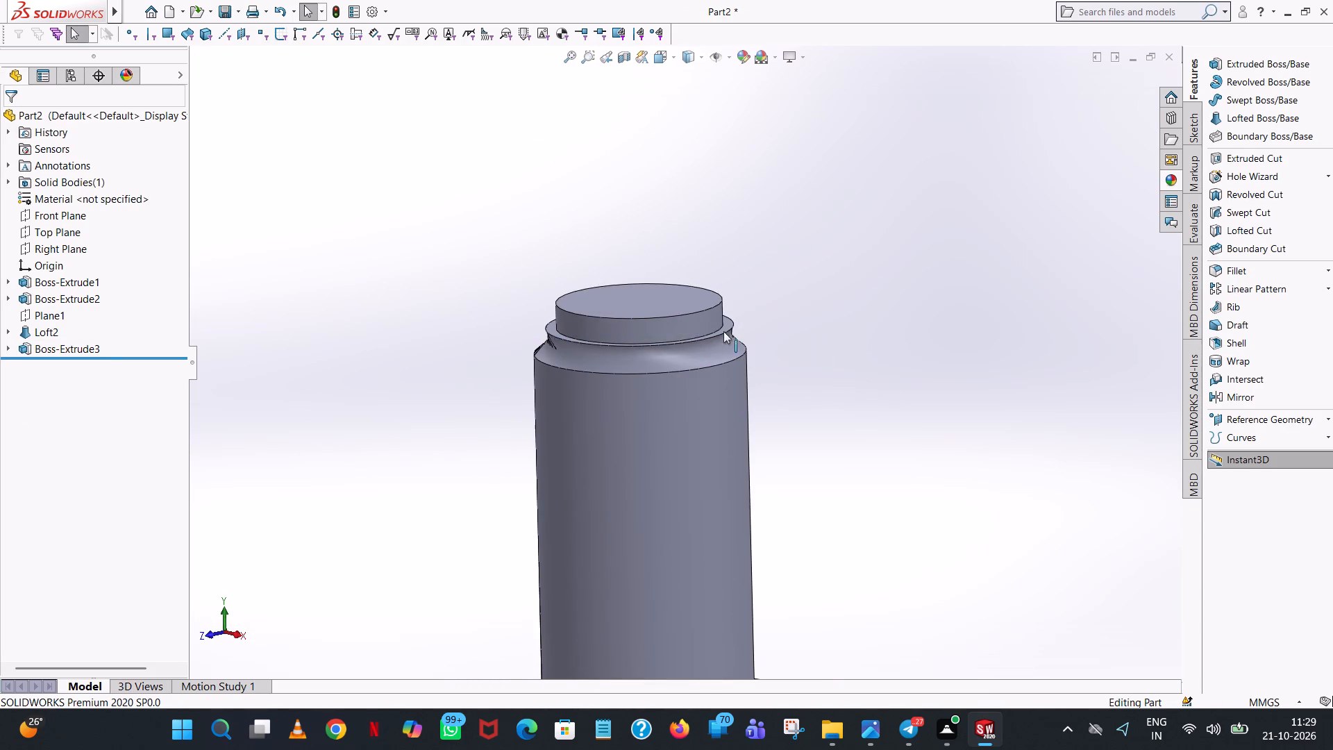
scroll(732, 335, "down", 4)
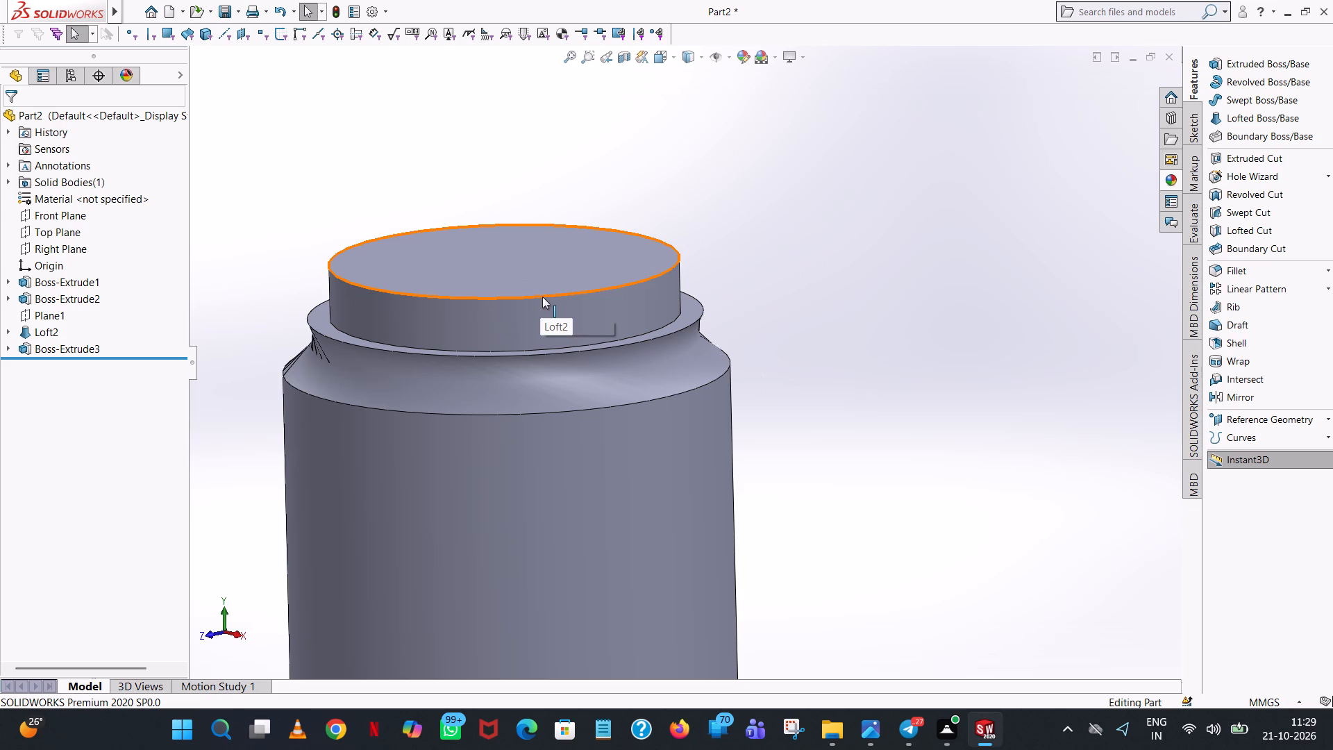
left_click(1286, 66)
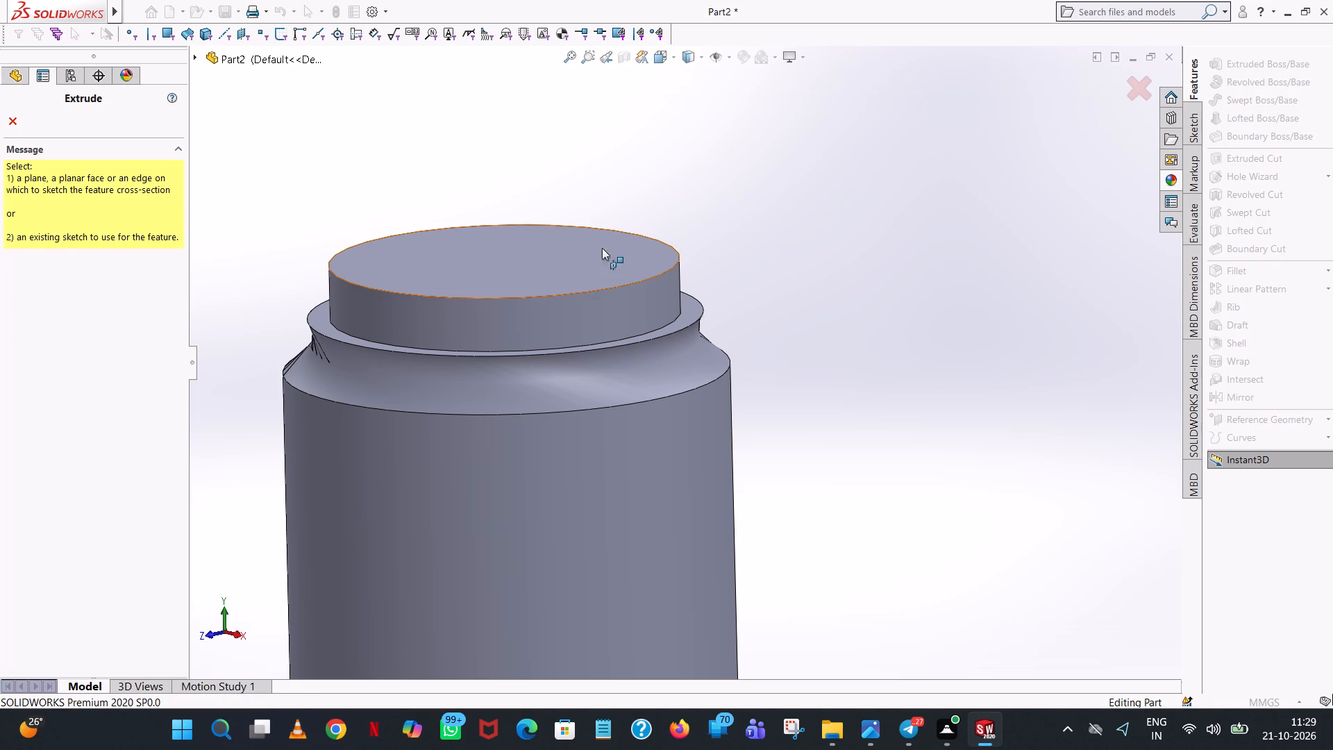
left_click(589, 261)
middle_click_drag(753, 226, 768, 308)
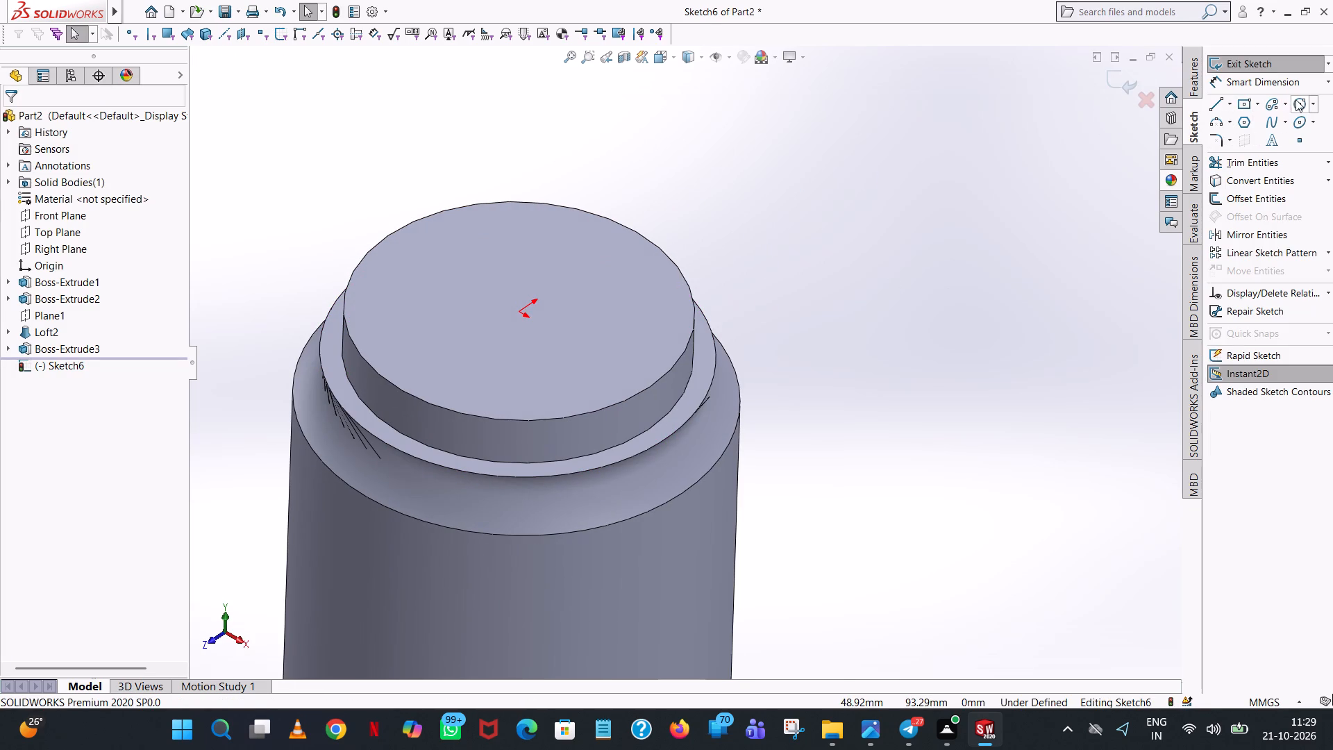
left_click(1299, 104)
left_click(521, 310)
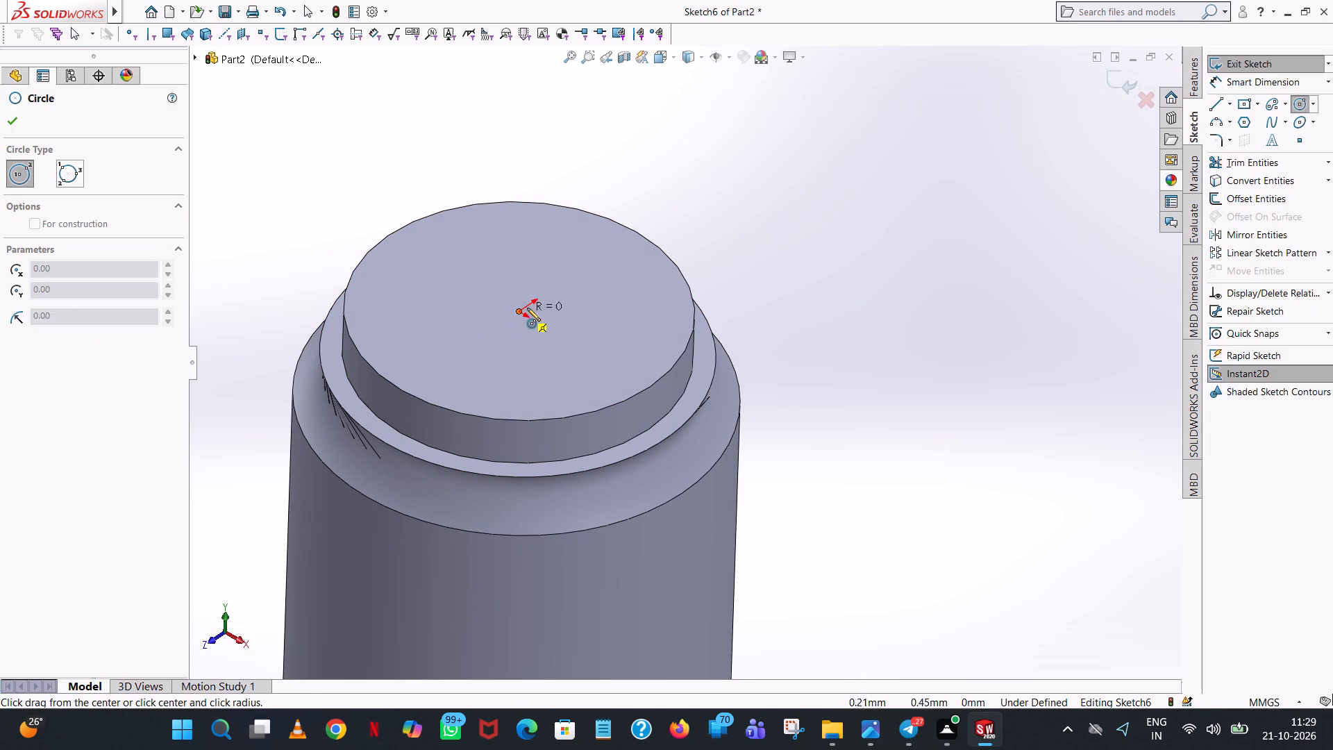
left_click(689, 256)
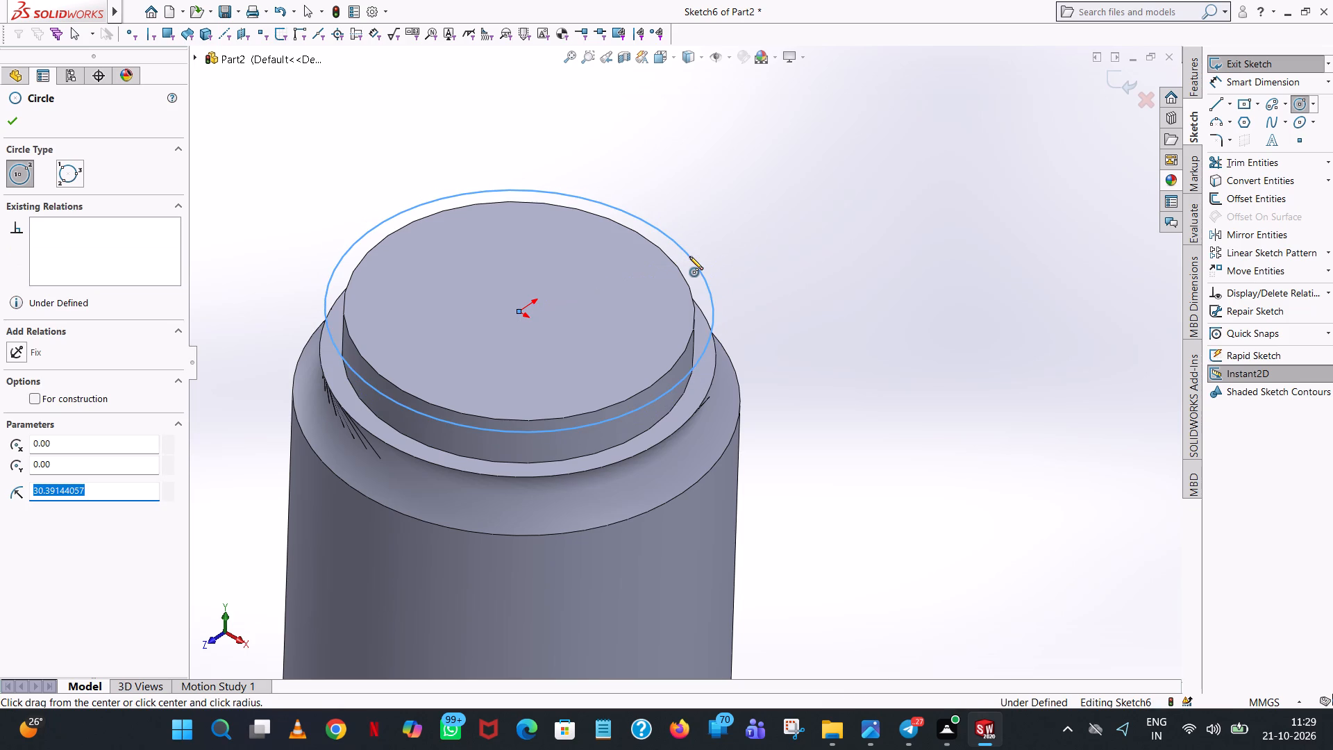
type("62")
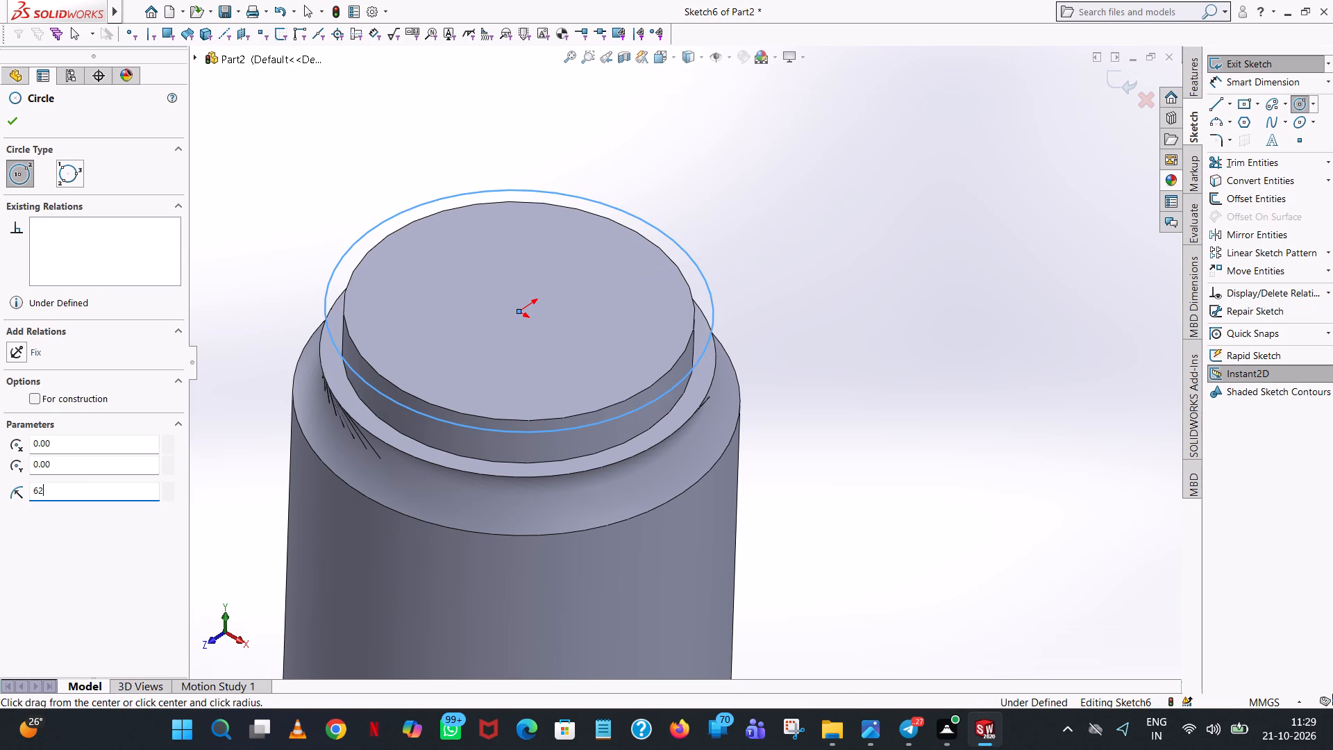
type("/2")
key("Return")
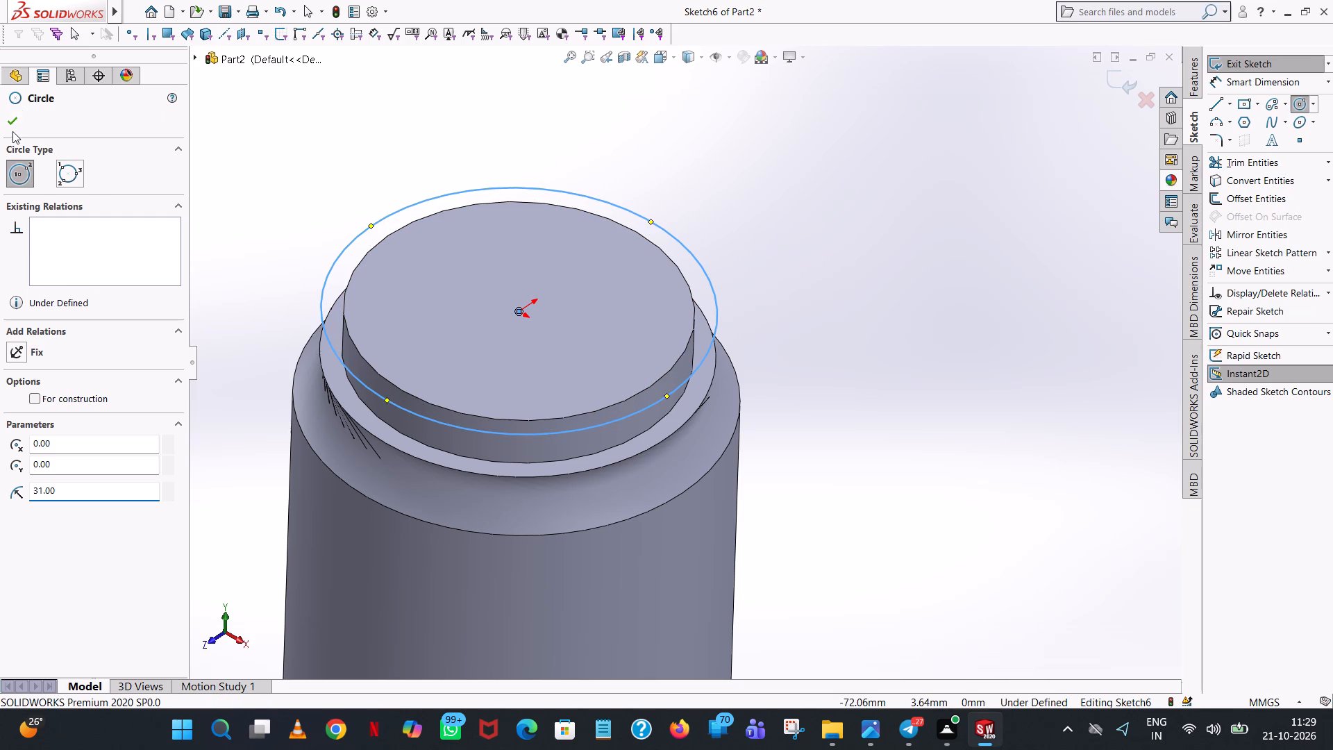
left_click(12, 129)
left_click(862, 187)
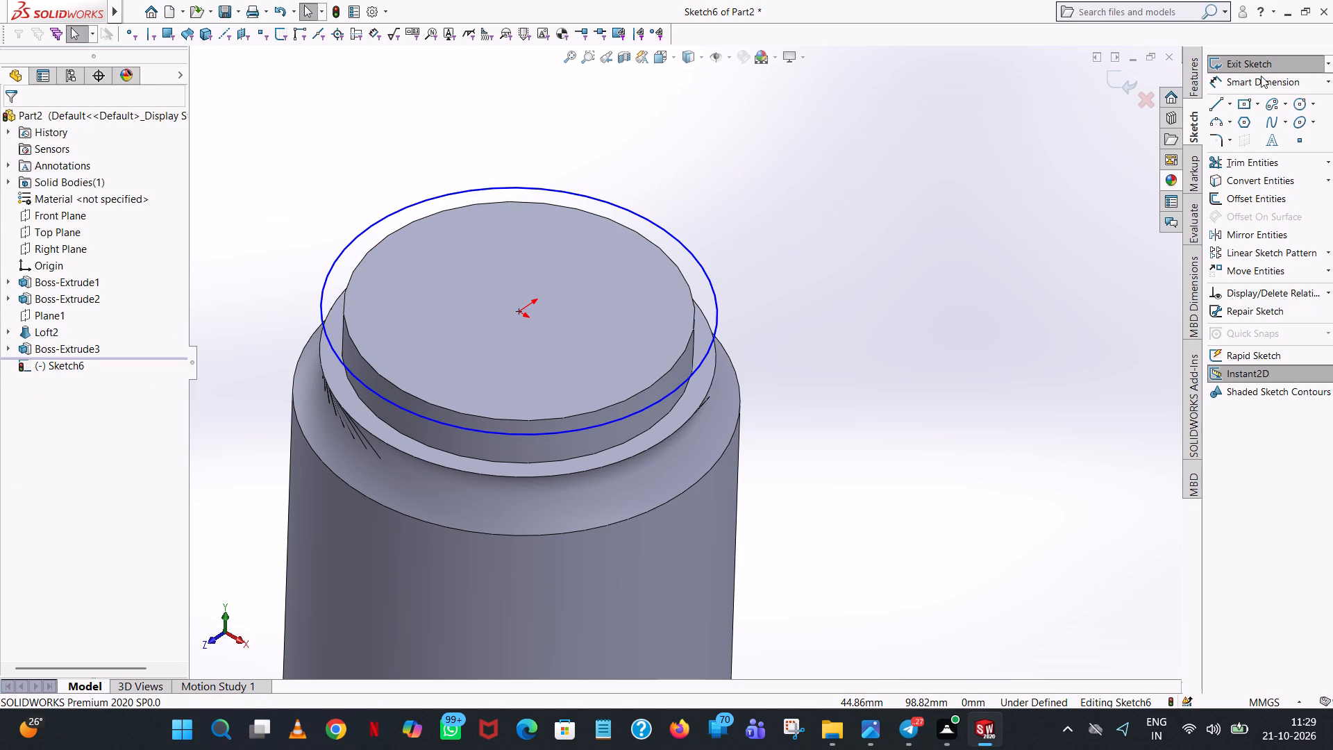
Add a diameter dimension to the circle on the upper boss's top face.
left_click(1261, 76)
left_click(668, 234)
left_click(949, 223)
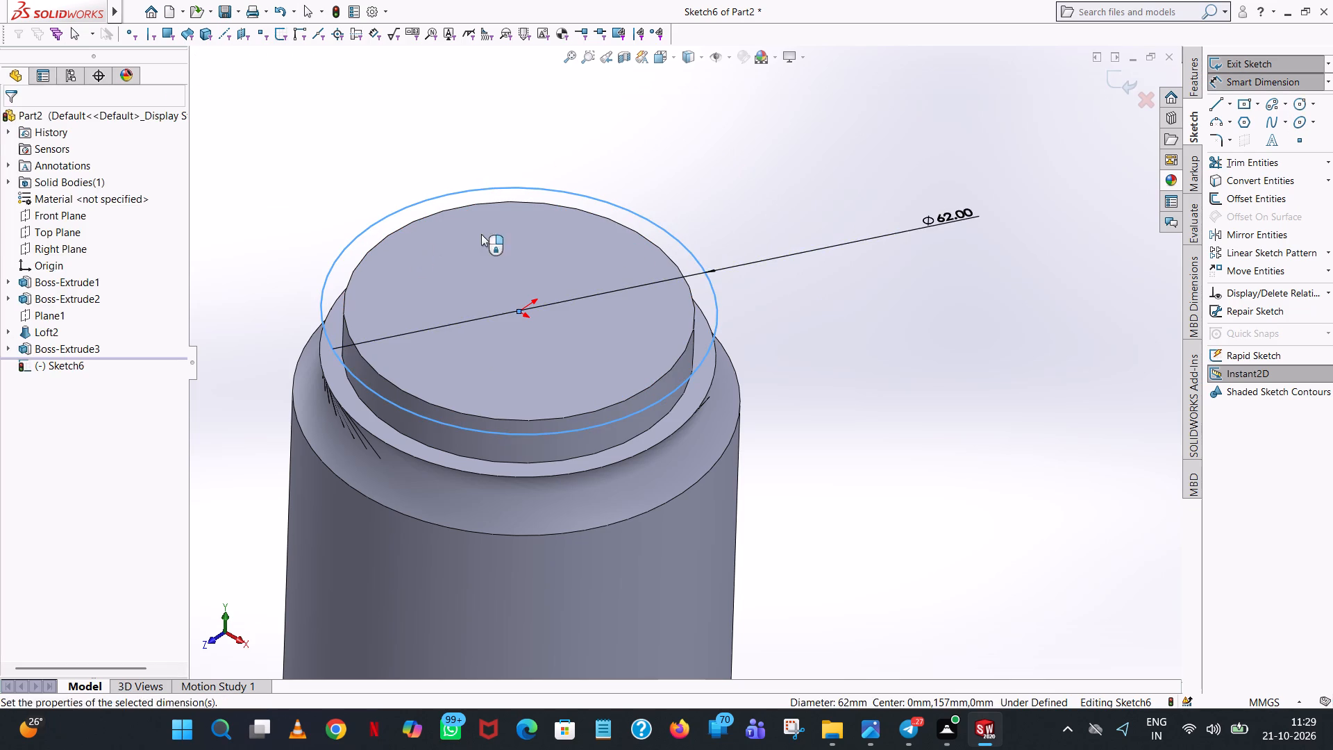
left_click(887, 208)
left_click(871, 169)
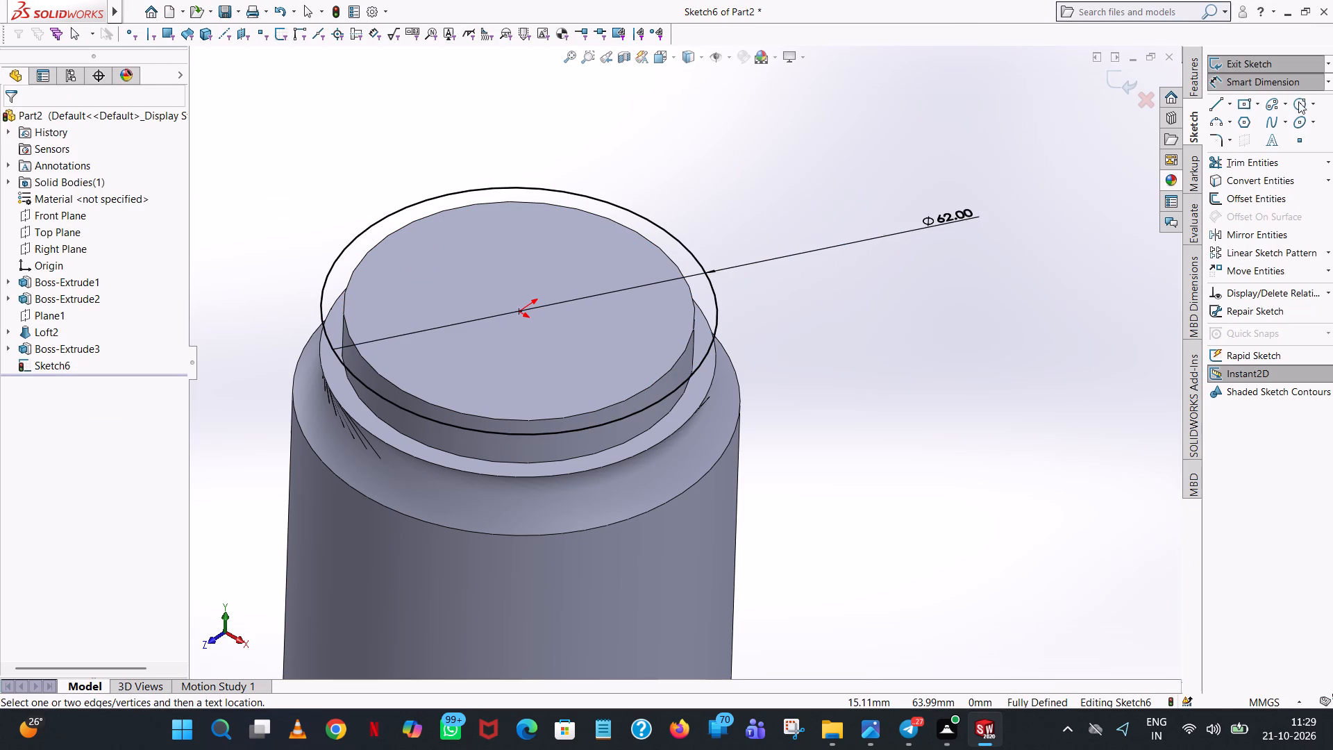
Extrude the circle 8.25 mm outward from the upper boss's top face as a blind, merged boss.
left_click(1197, 65)
left_click(1277, 65)
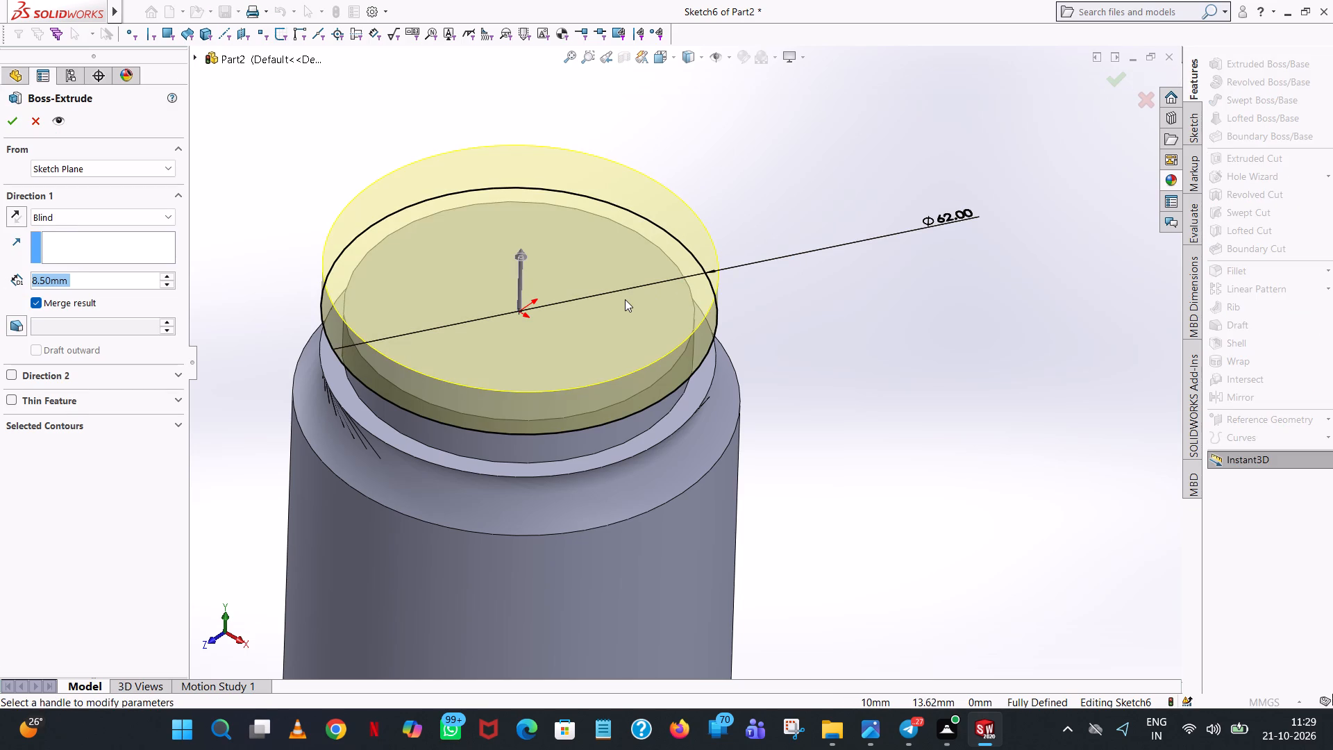
key("2")
key("BackSpace")
type("8.25")
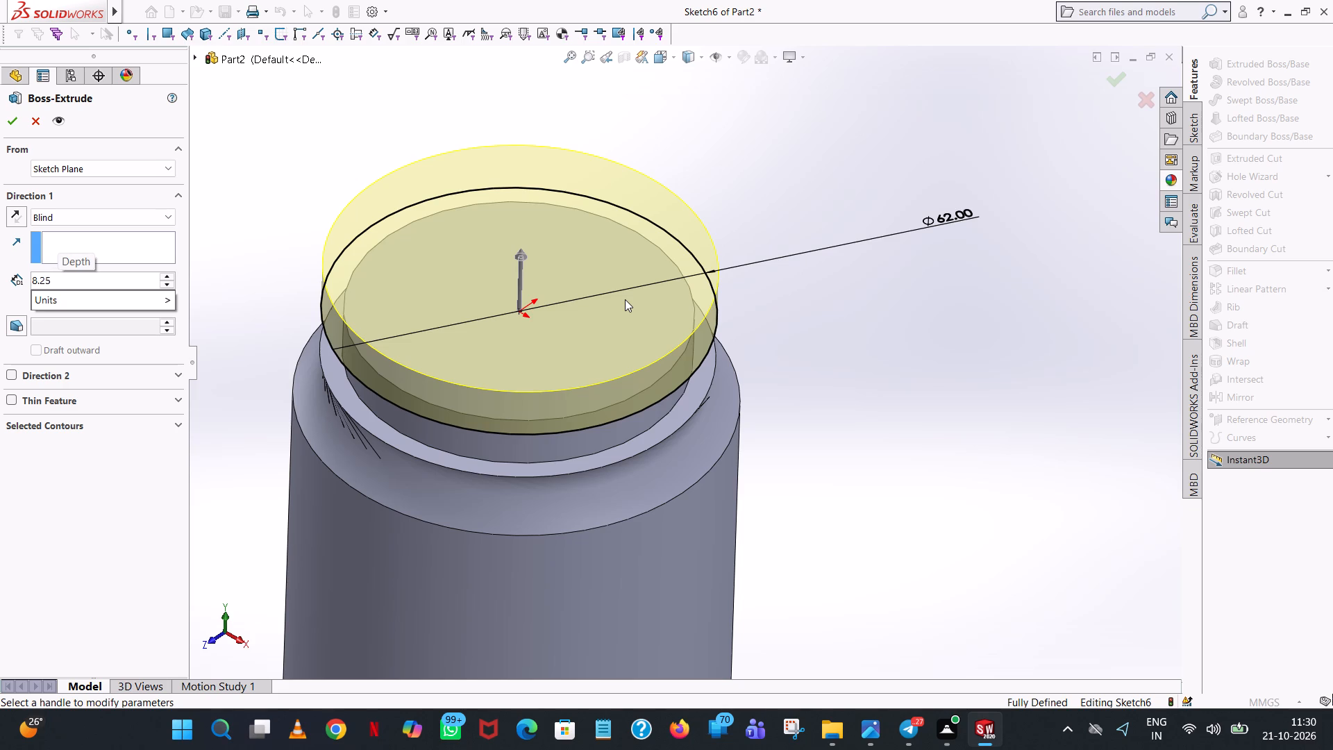
key("Return")
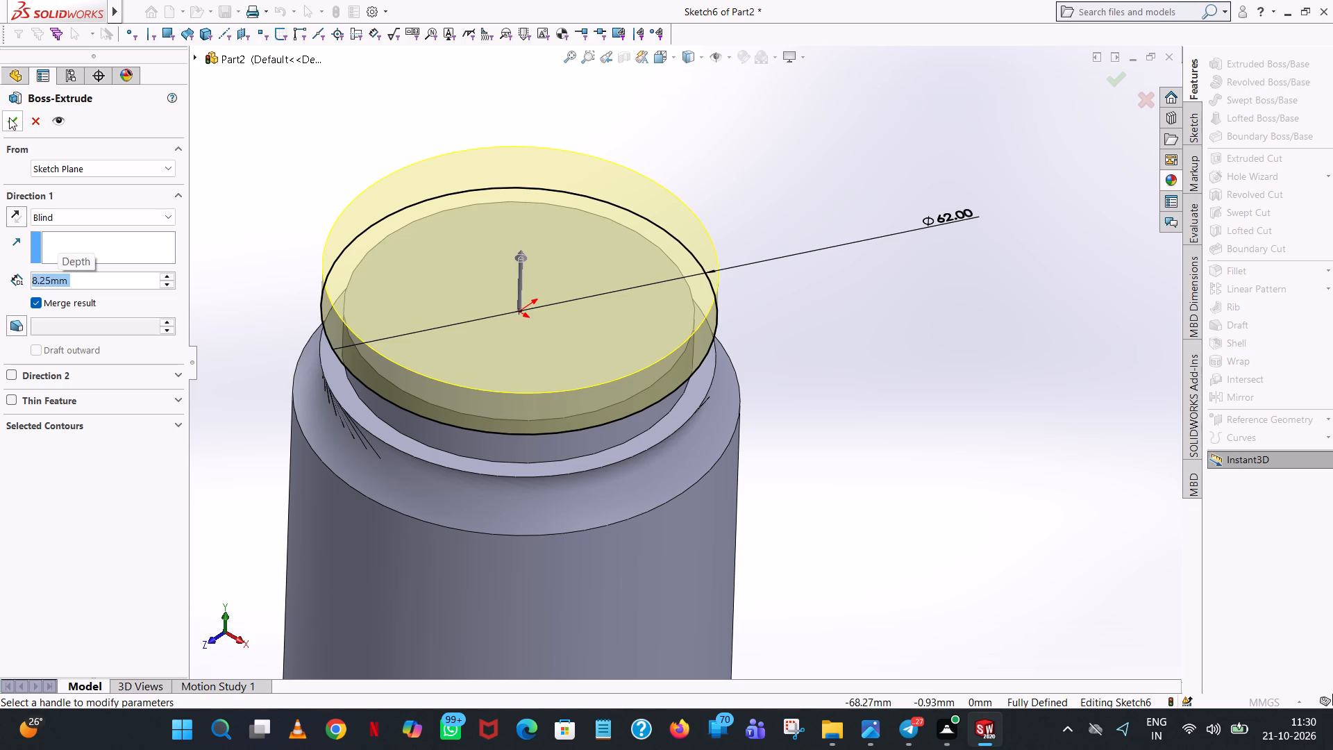
left_click(12, 122)
left_click(867, 350)
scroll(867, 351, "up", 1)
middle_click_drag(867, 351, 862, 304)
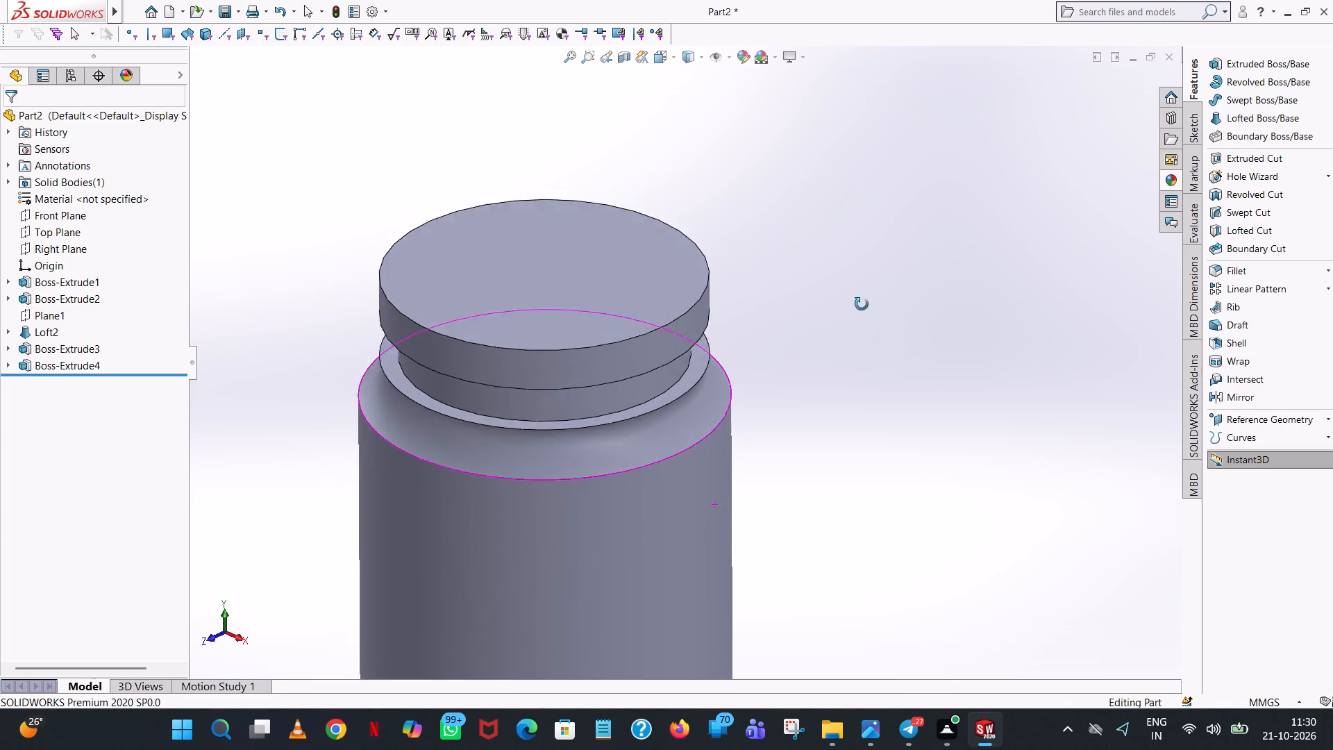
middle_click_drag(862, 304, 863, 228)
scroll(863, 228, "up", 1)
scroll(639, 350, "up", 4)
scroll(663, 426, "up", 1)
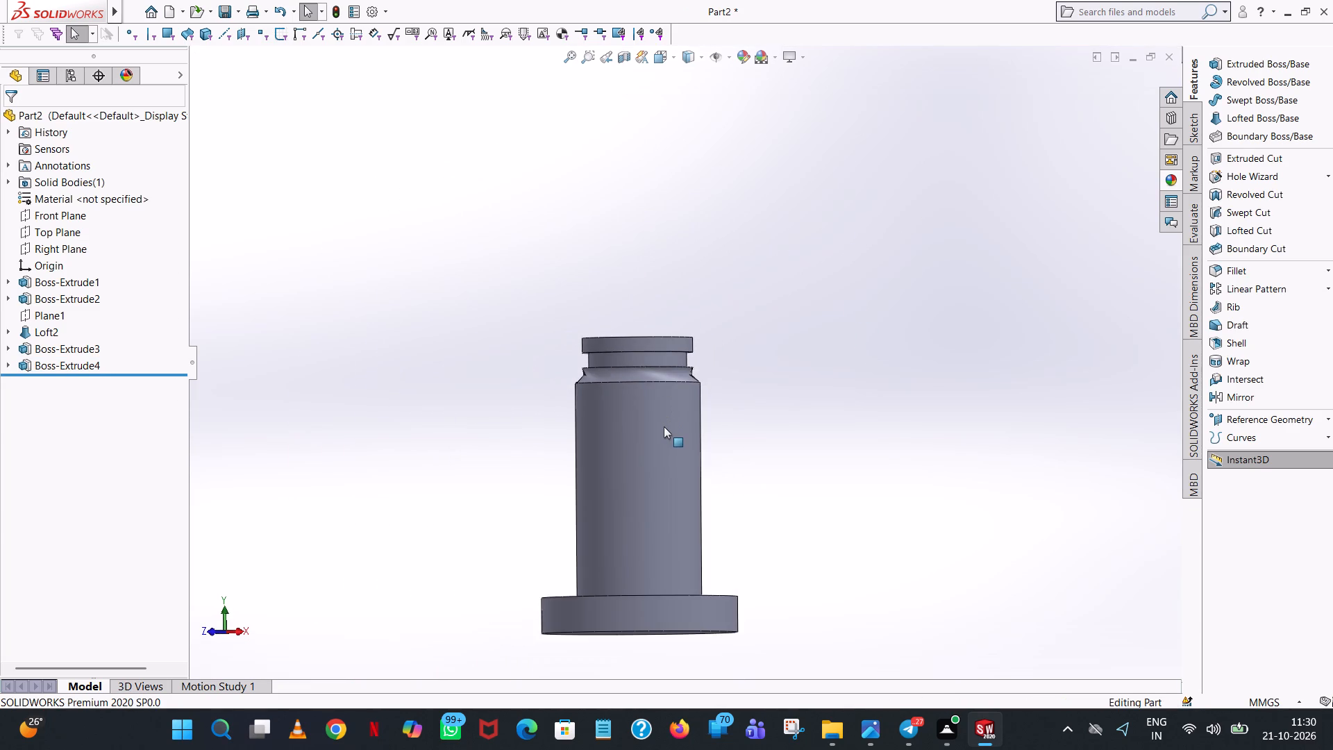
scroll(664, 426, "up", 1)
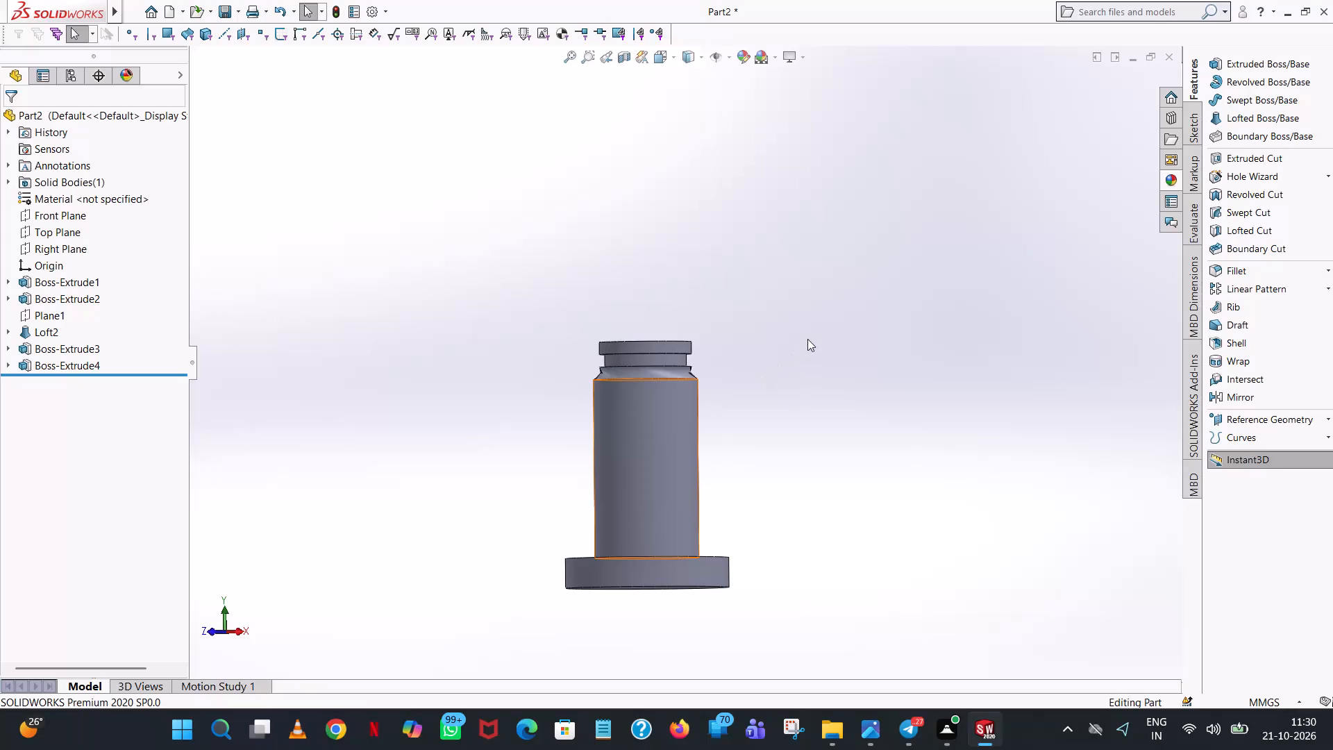
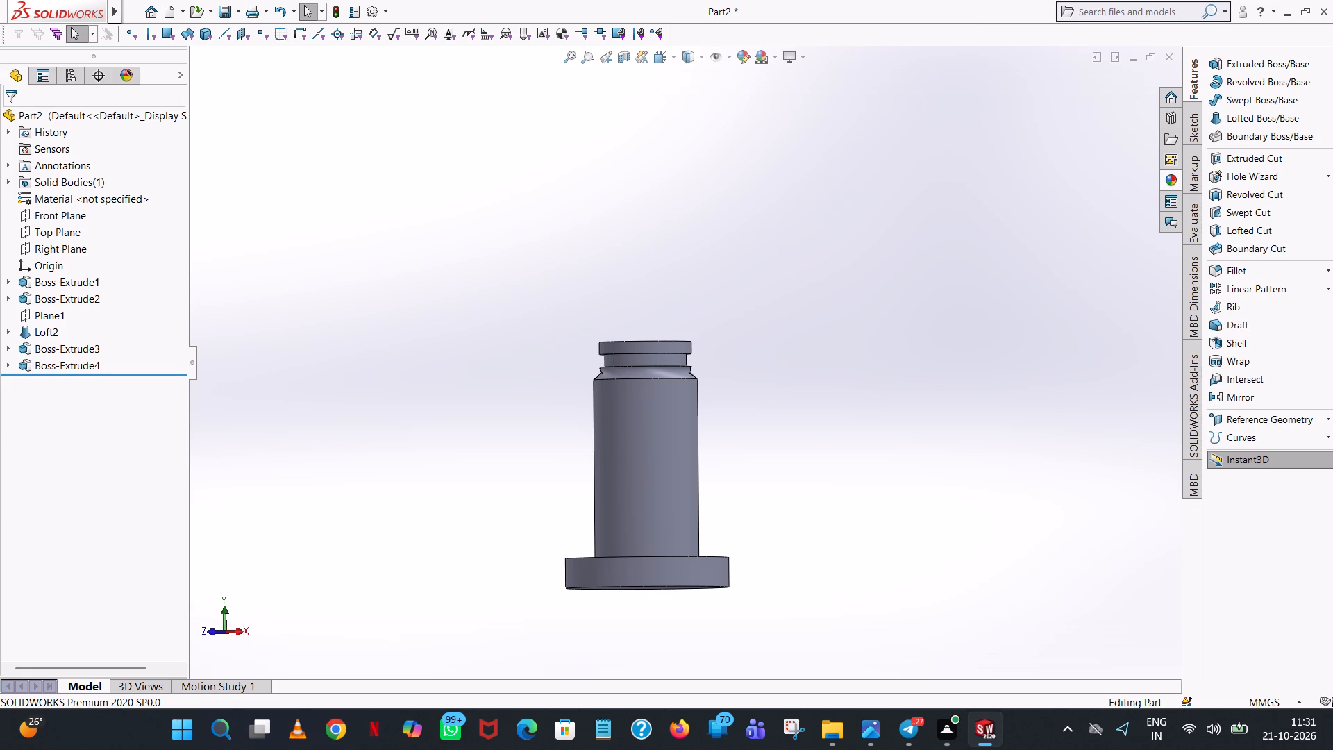
Start an extruded cut on the flange's bottom face and sketch an origin-centred circle with a radius of 55/2 (27.5 mm).
scroll(752, 440, "up", 2)
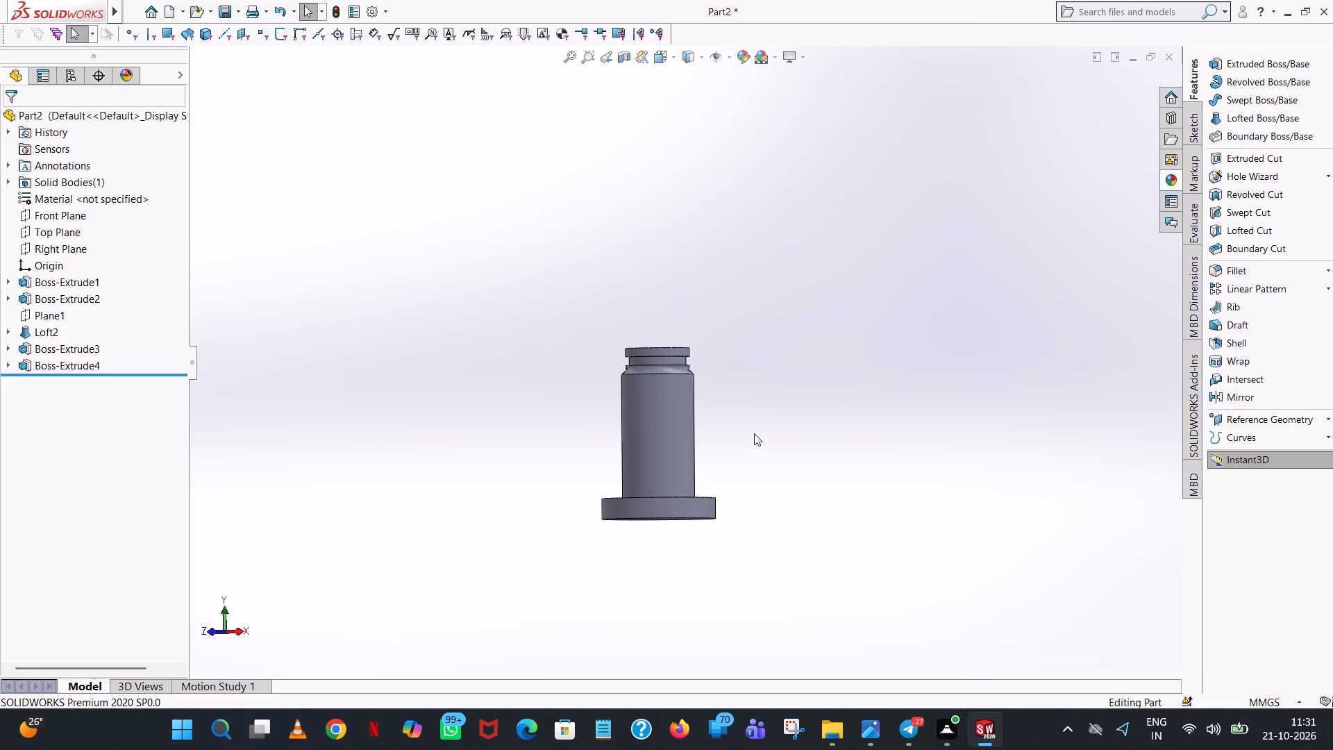
scroll(603, 397, "down", 7)
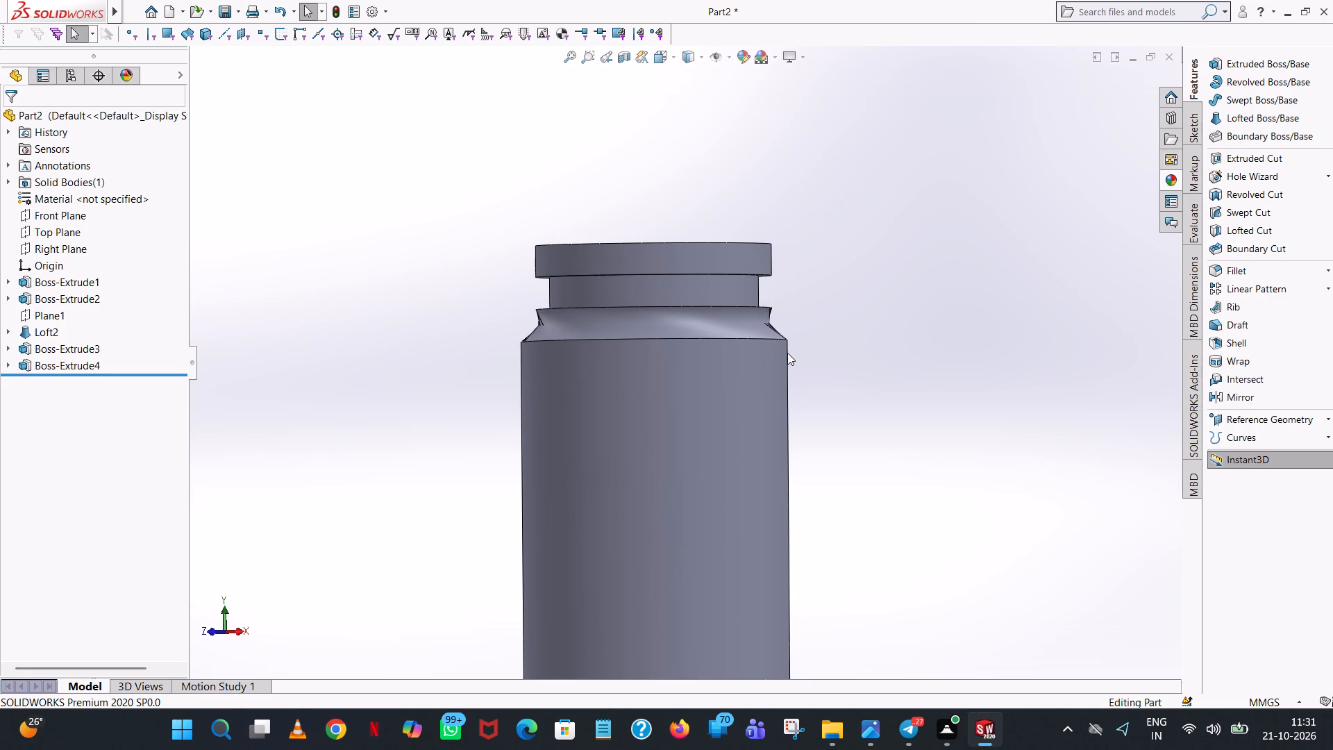
scroll(788, 353, "up", 5)
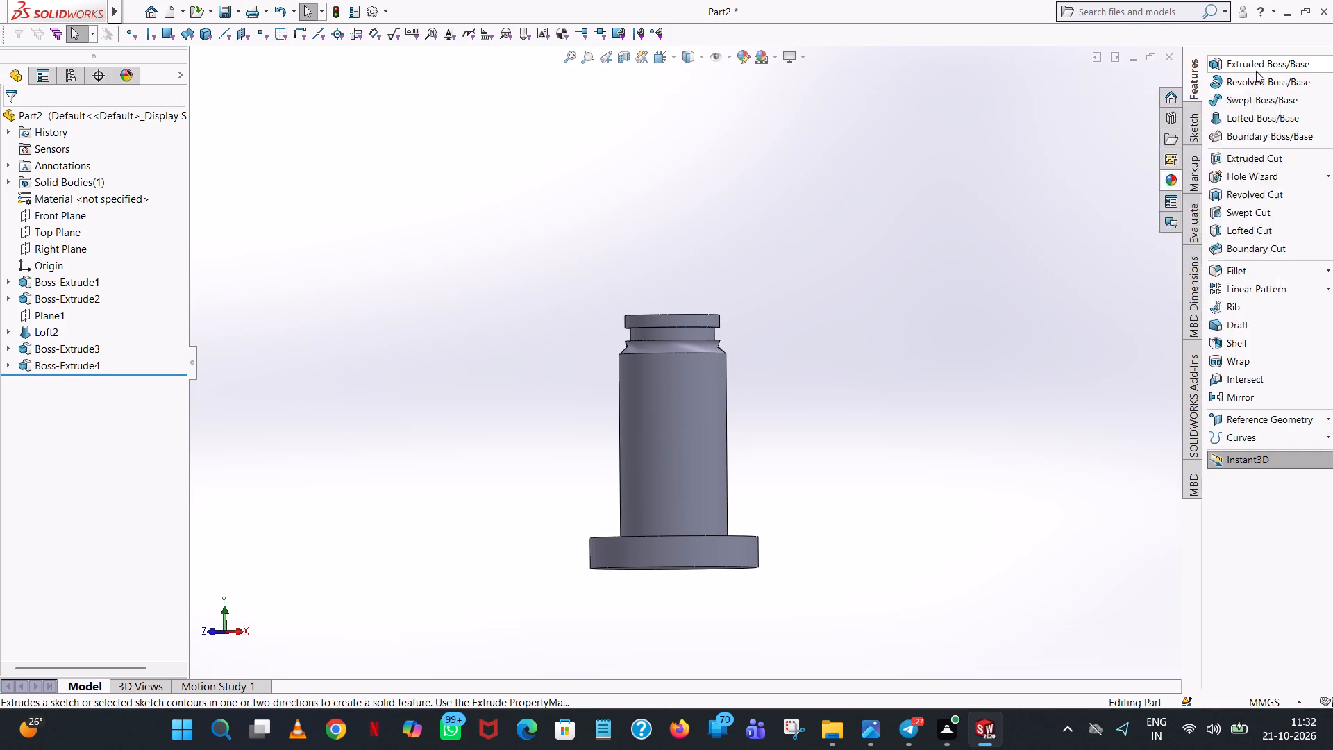
left_click(1255, 162)
middle_click_drag(997, 379, 996, 152)
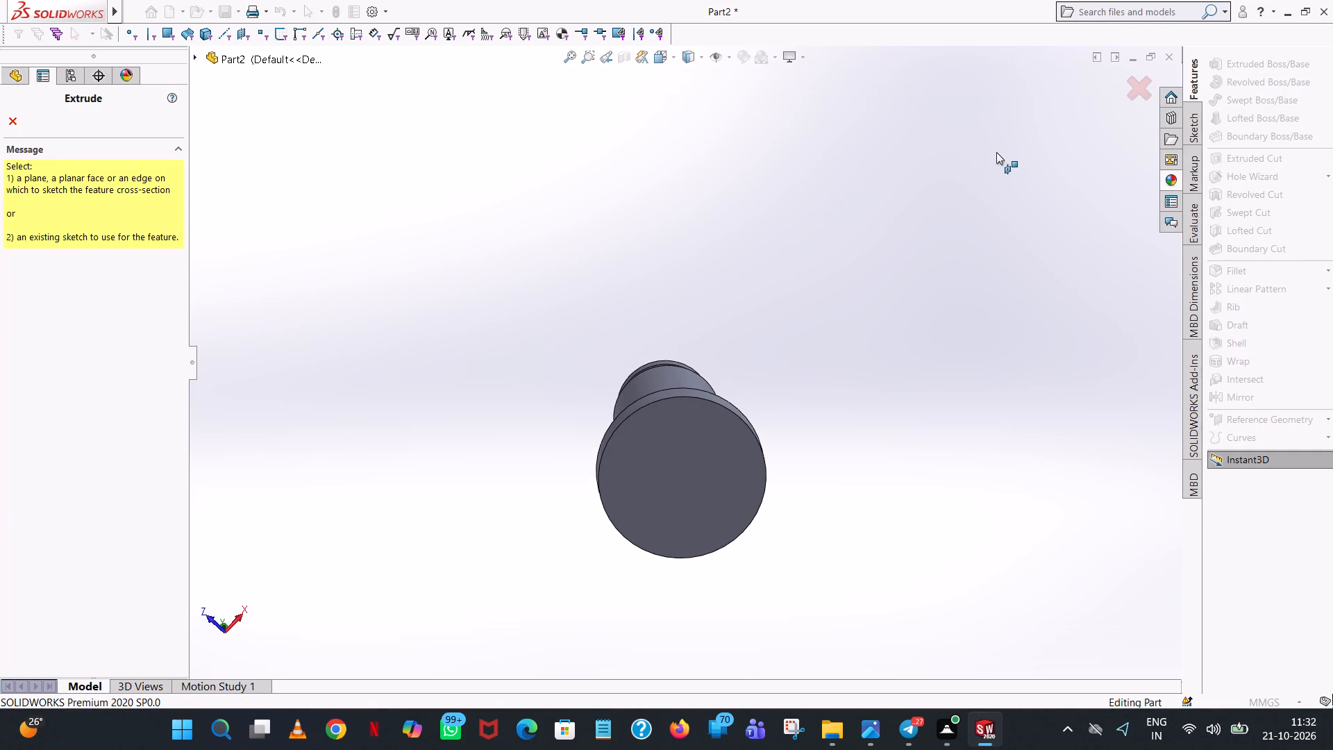
scroll(769, 414, "up", 1)
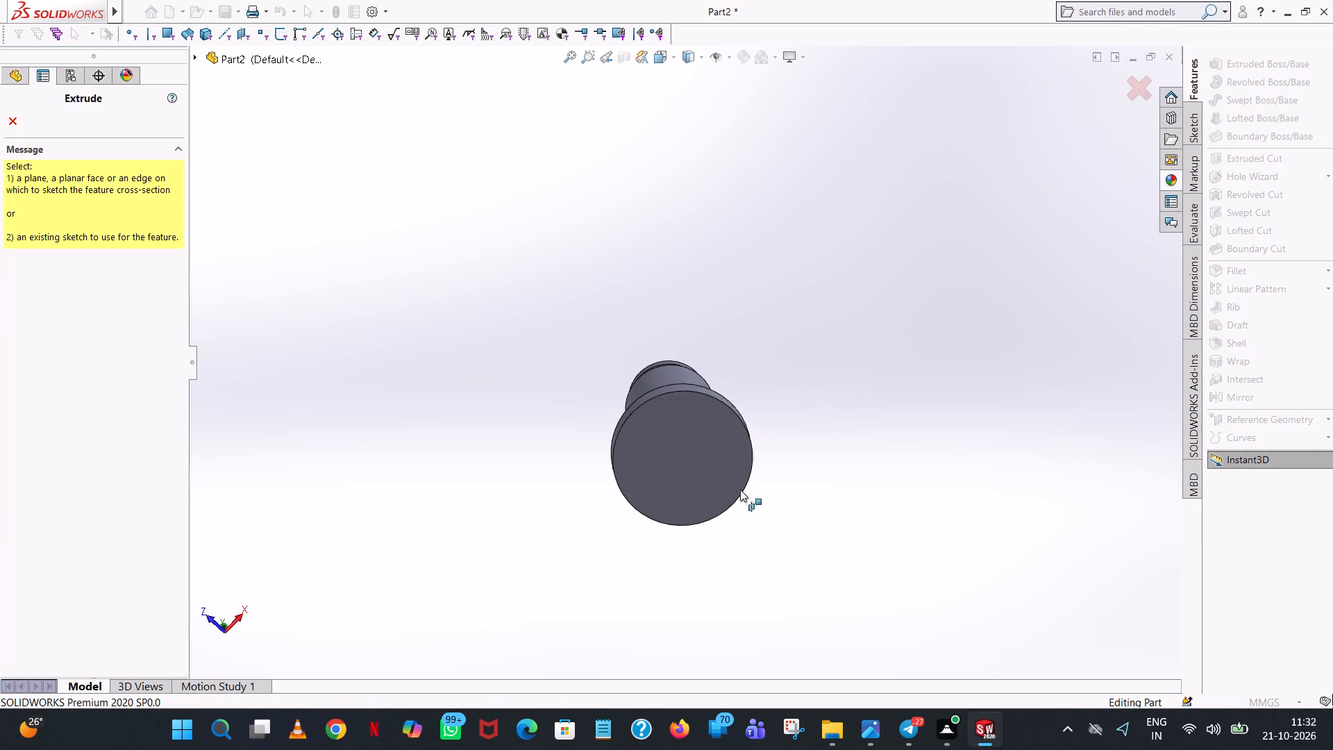
left_click(689, 437)
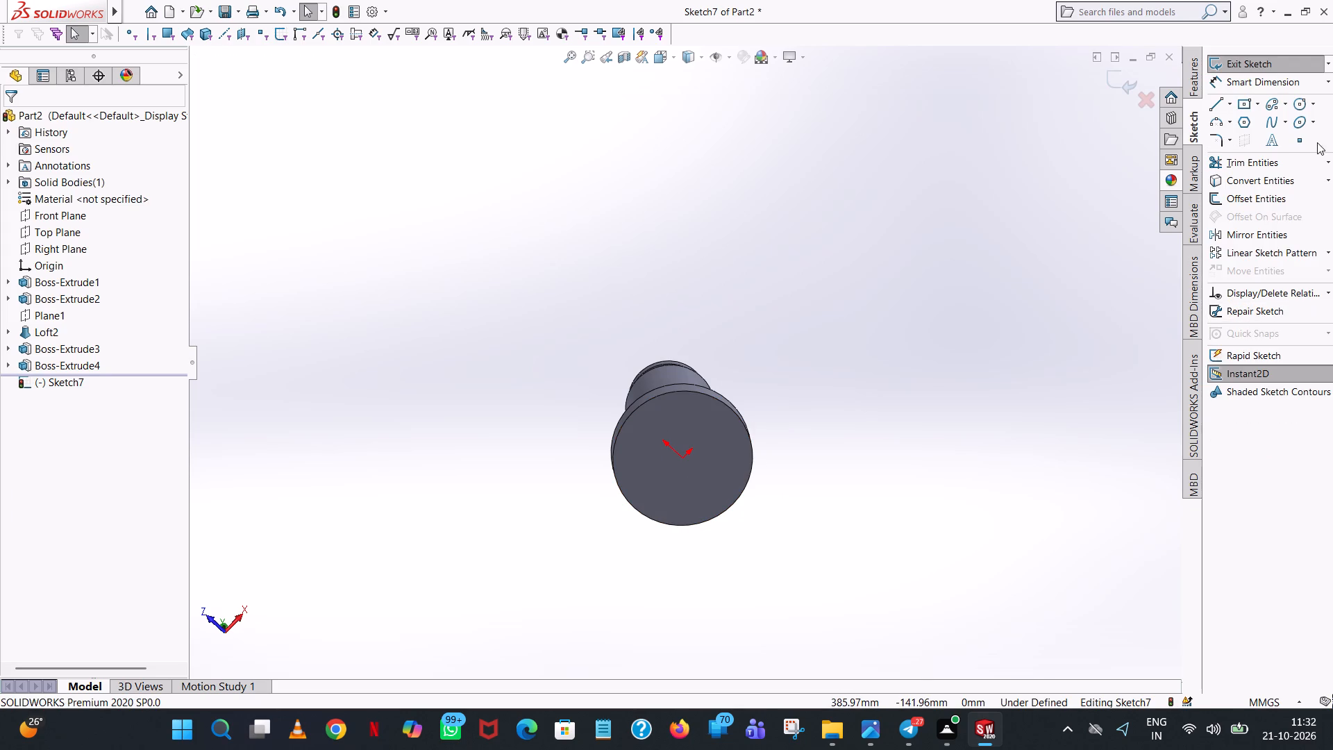
left_click(1301, 102)
scroll(696, 511, "down", 8)
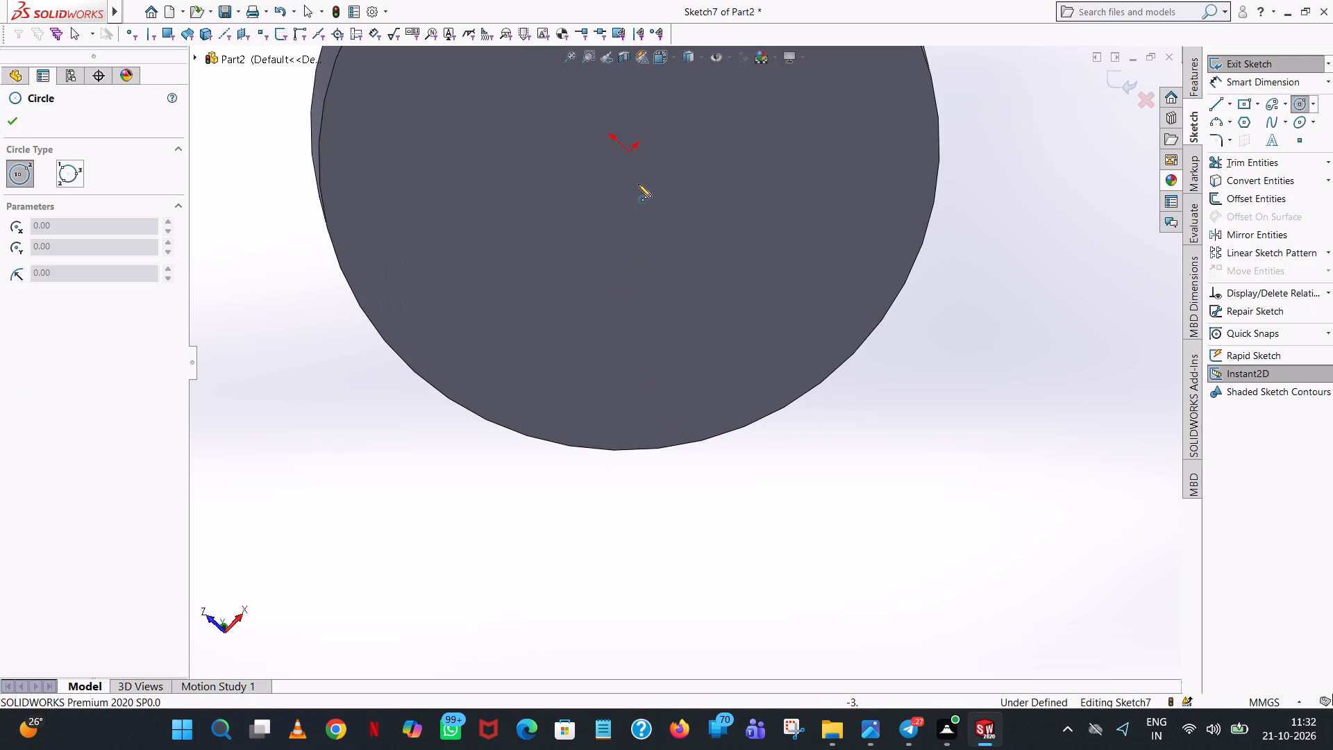
left_click(628, 153)
scroll(628, 153, "up", 5)
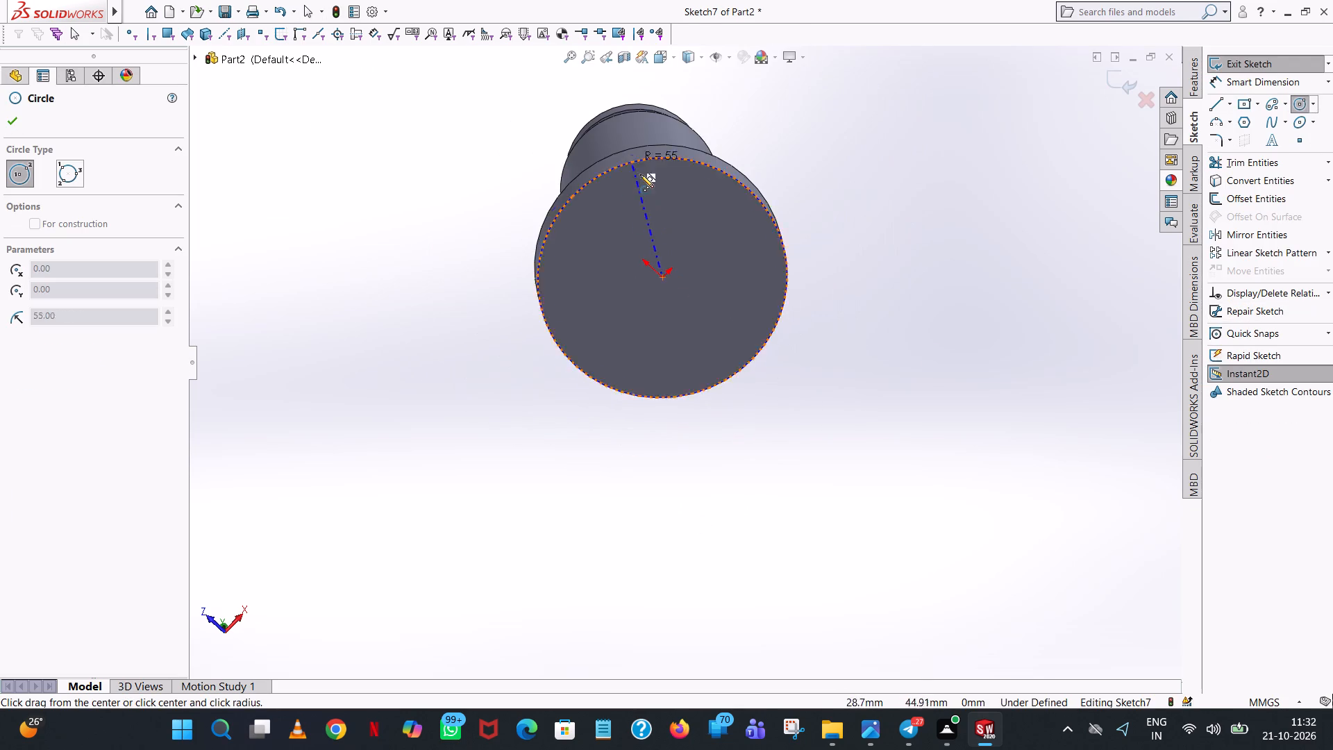
left_click(701, 190)
type("55/2")
key("Return")
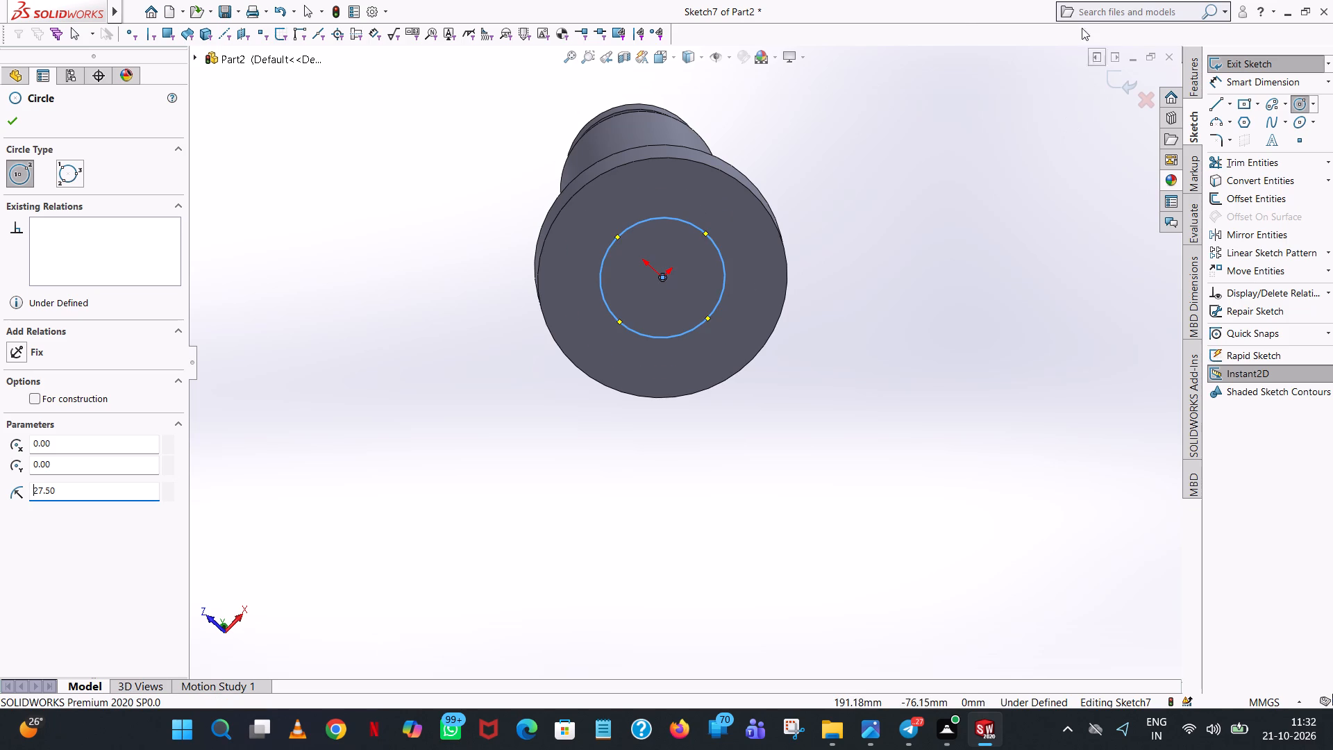
left_click(7, 121)
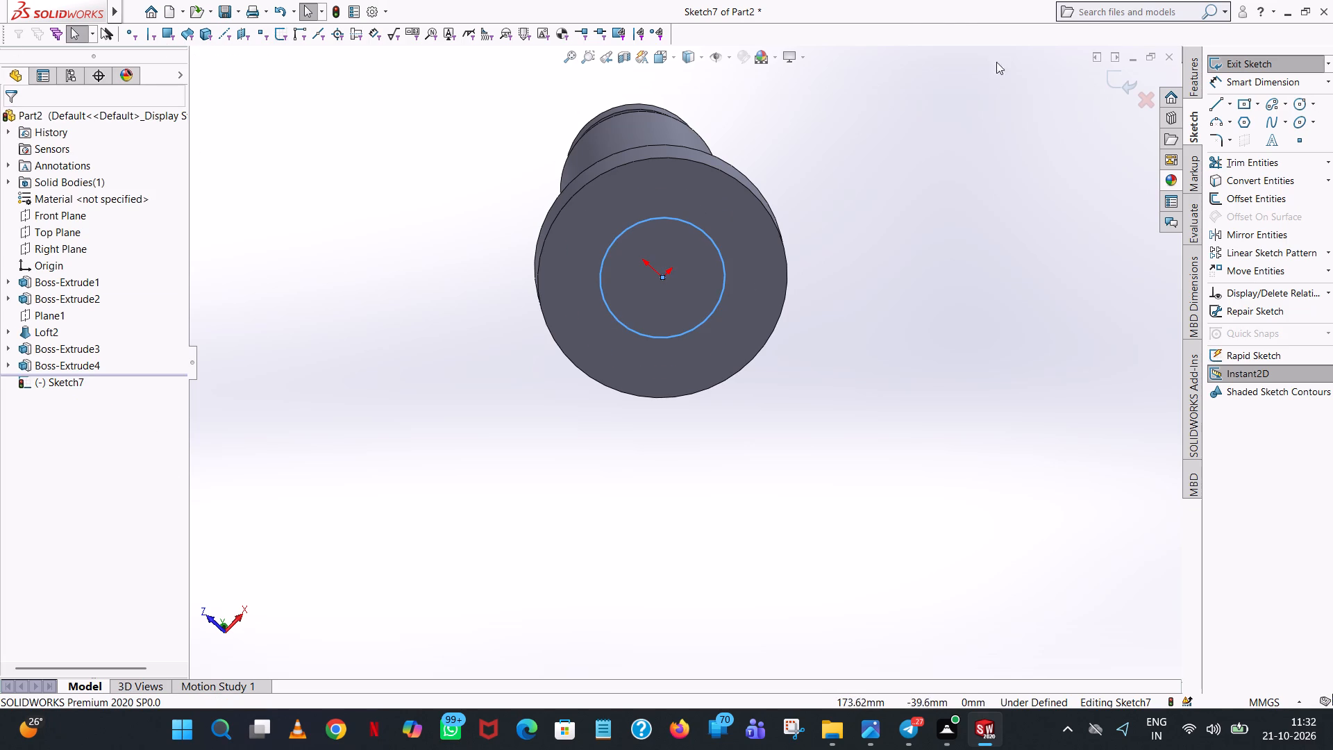
Add a diameter dimension to the circle on the flange's bottom face.
left_click(1255, 85)
left_click(715, 255)
left_click(722, 262)
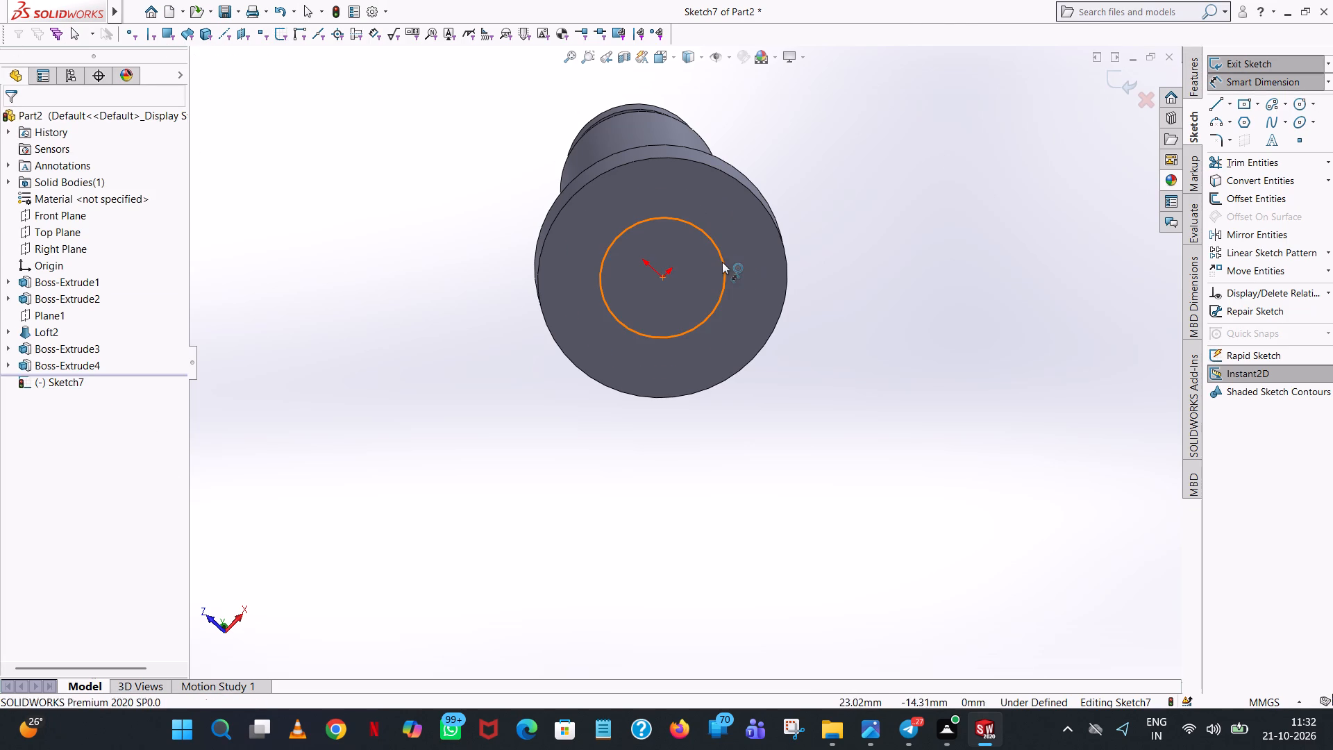
left_click(977, 279)
left_click(927, 256)
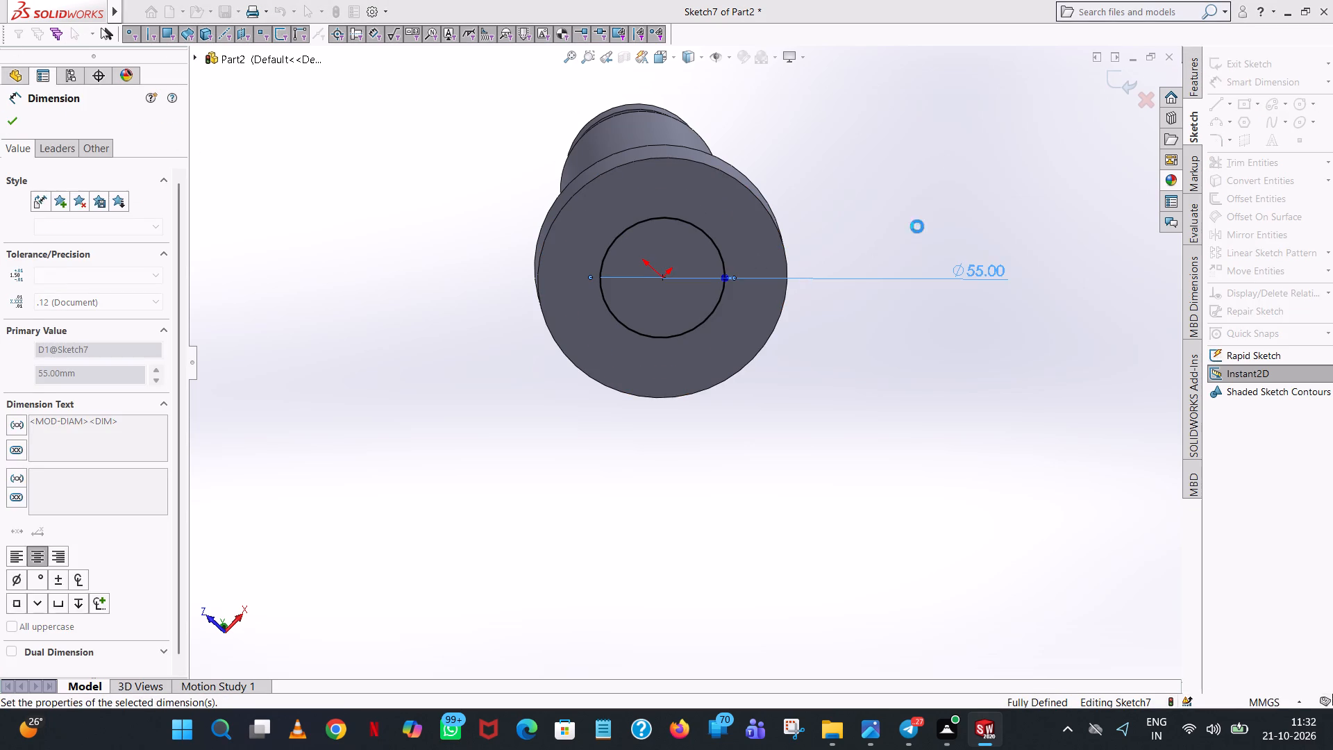
left_click(919, 217)
Cut the circle 140 mm deep from the flange's bottom face up into the cylinder as a blind cut.
left_click(1193, 83)
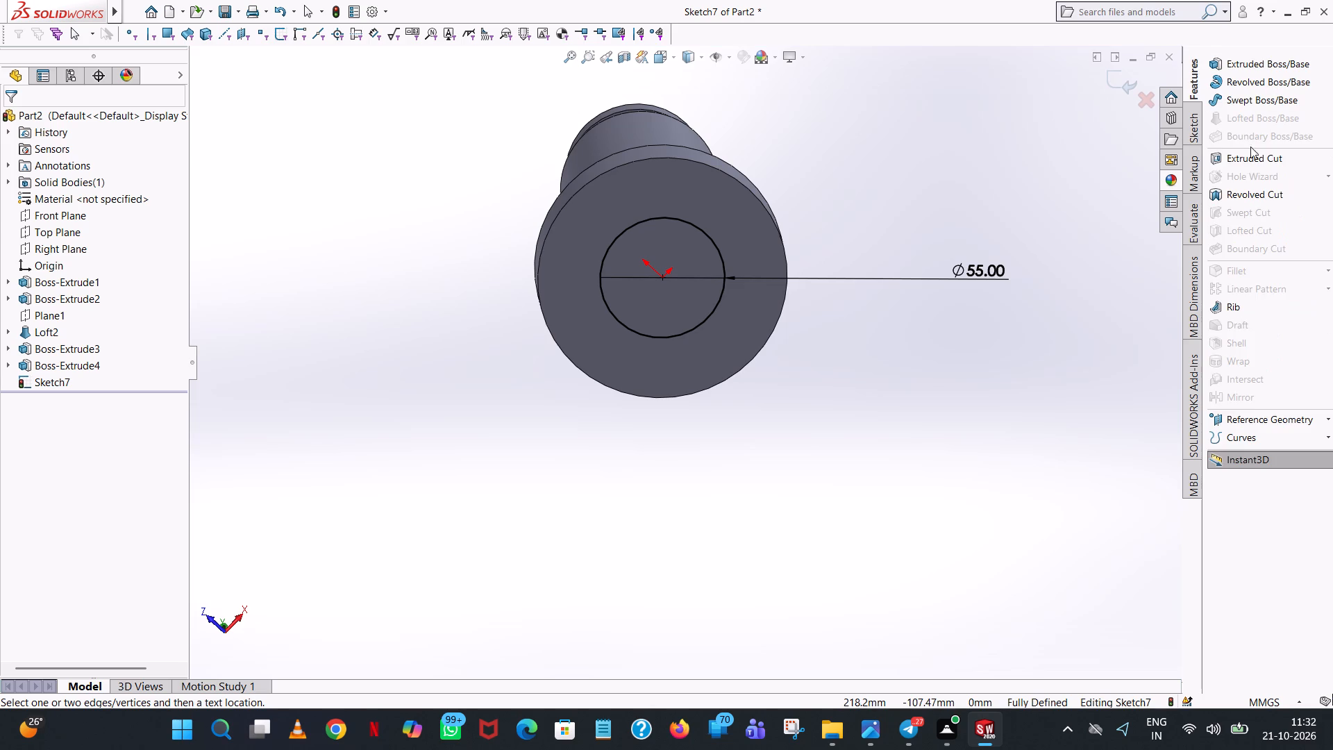
left_click(1250, 160)
middle_click_drag(866, 173, 983, 334)
scroll(919, 240, "up", 1)
scroll(983, 334, "up", 1)
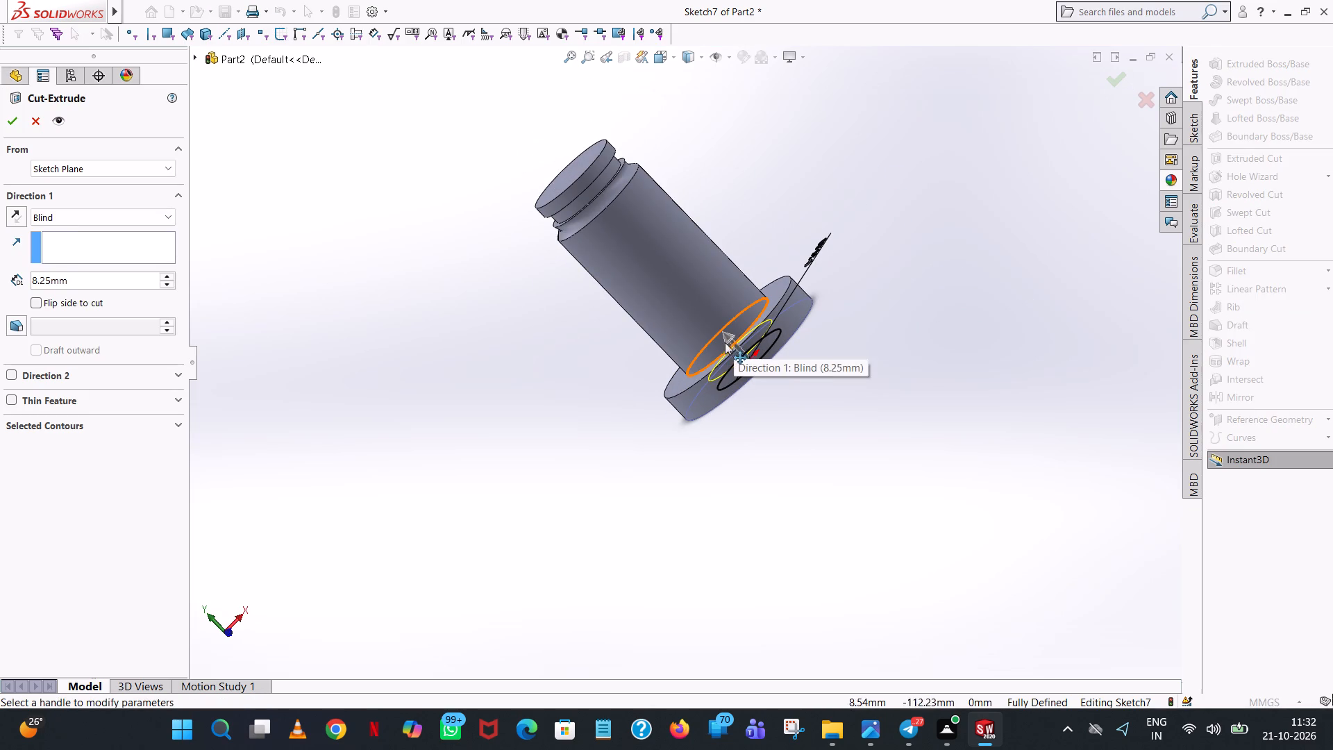
middle_click_drag(843, 275, 909, 154)
scroll(850, 268, "up", 1)
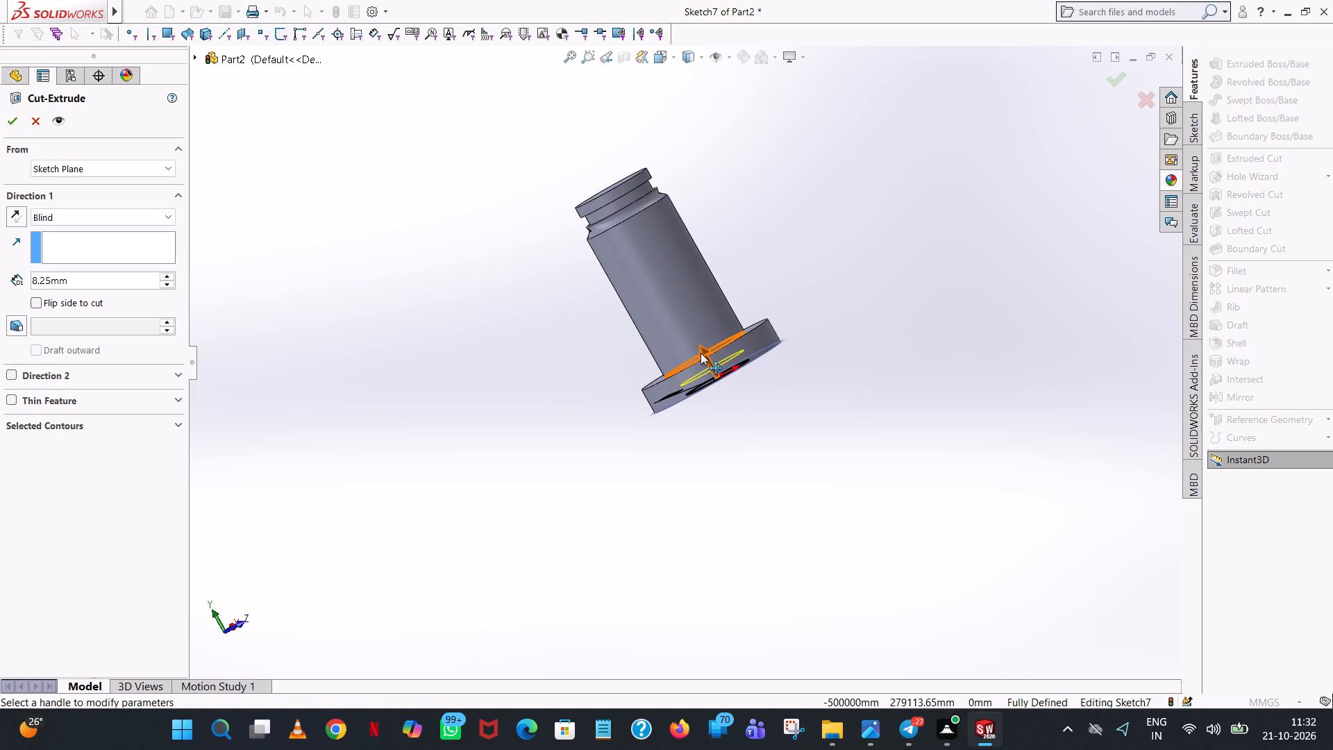
left_click_drag(702, 349, 614, 244)
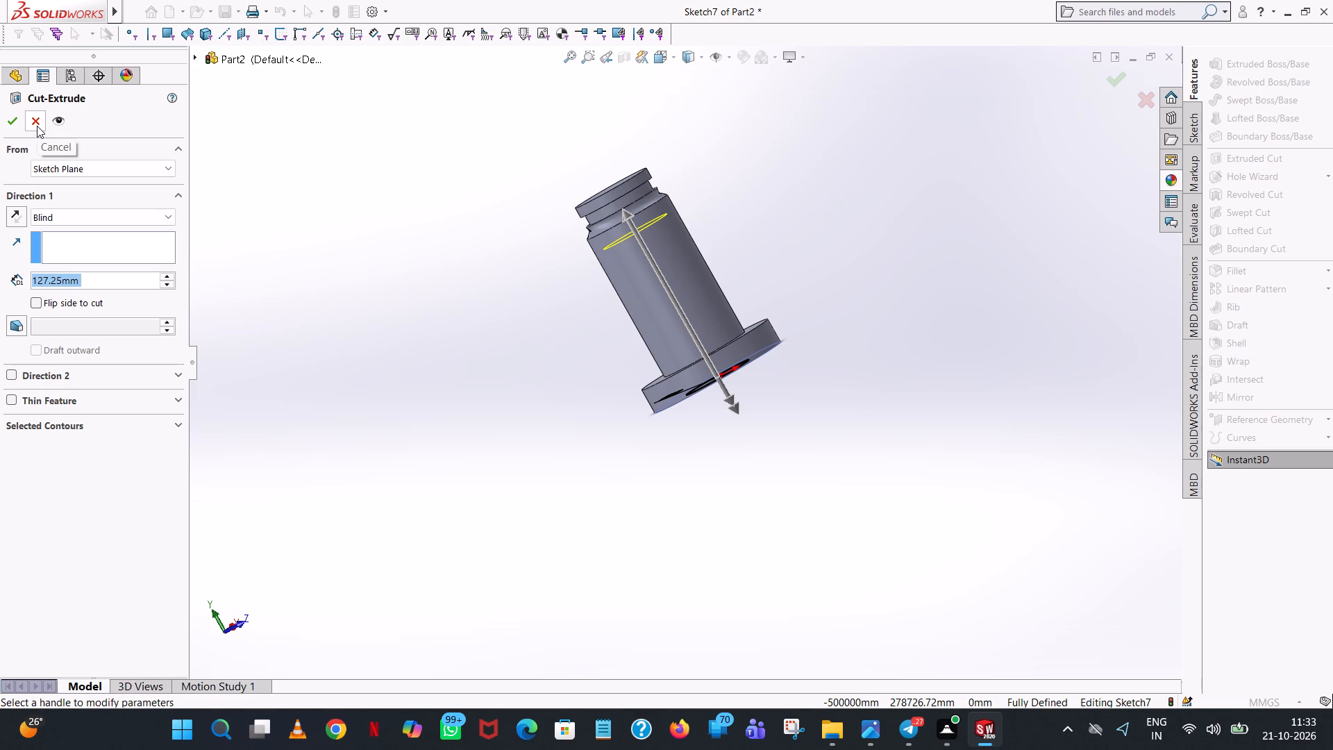
type("140")
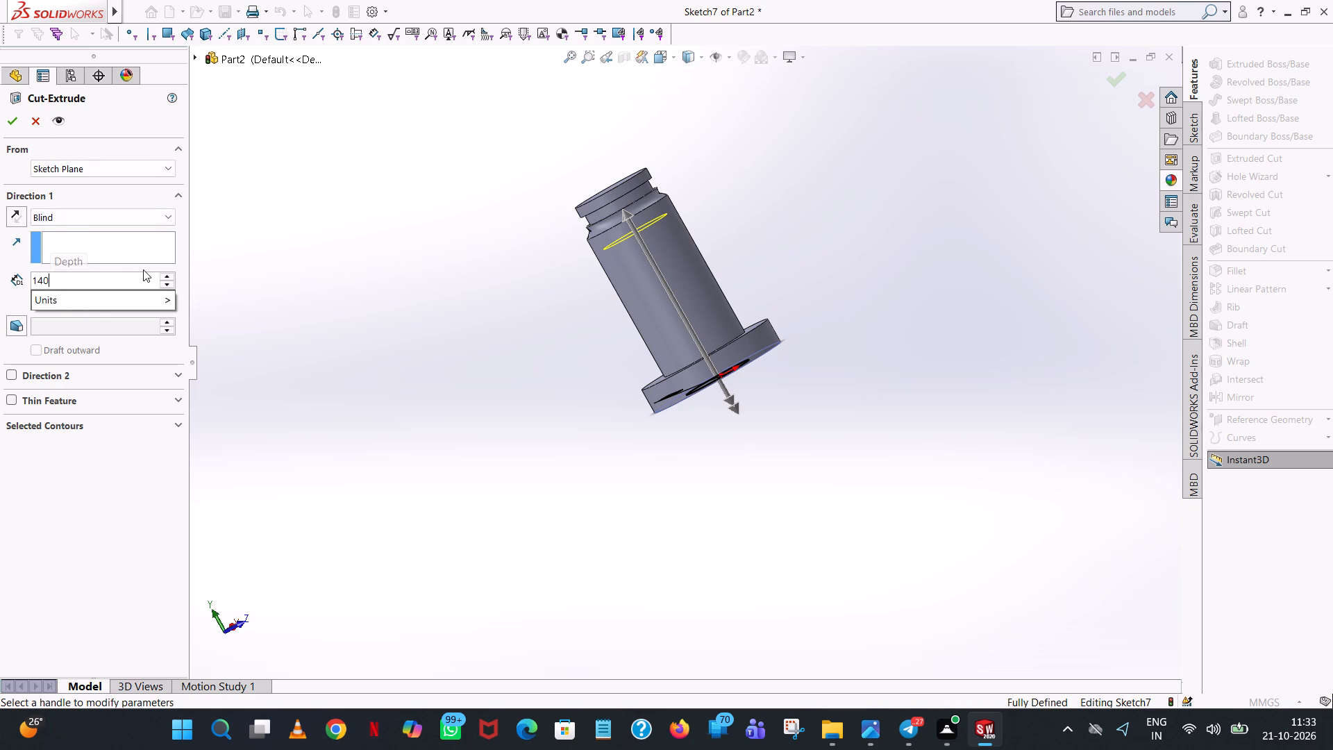
left_click(120, 492)
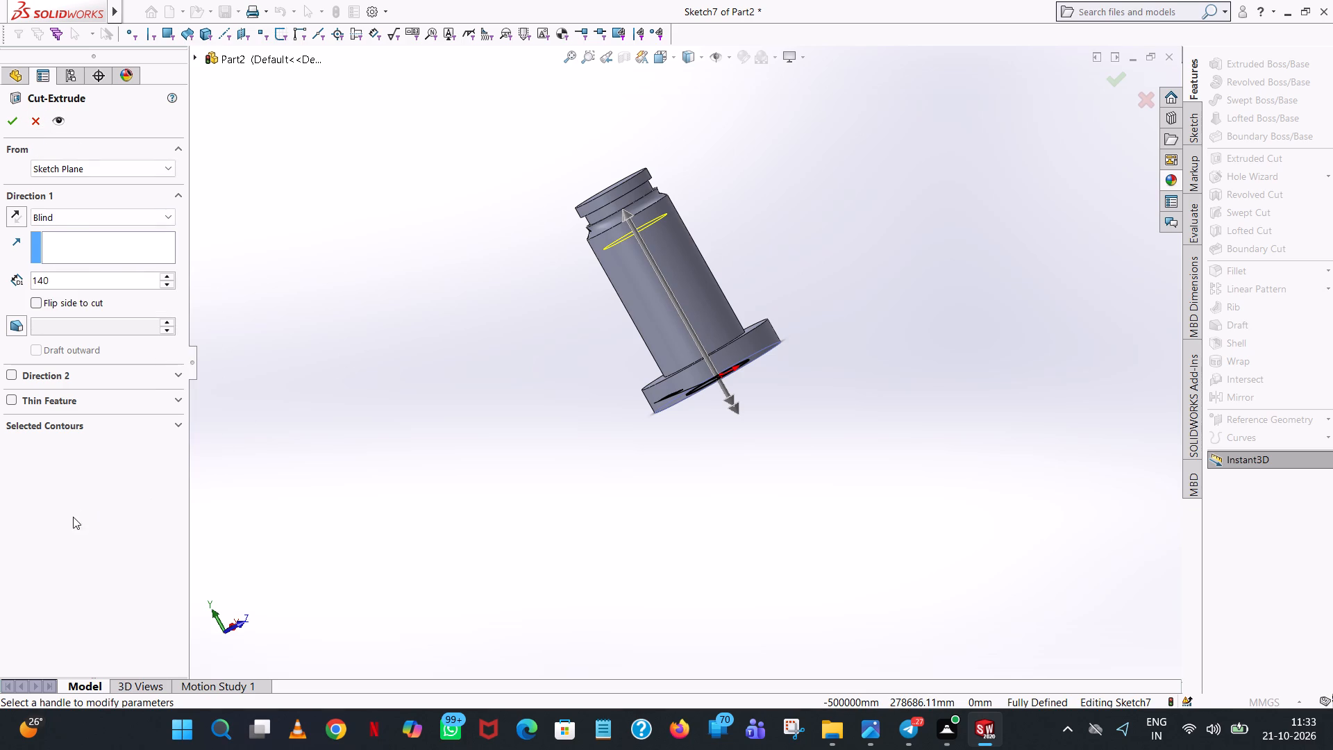
left_click(73, 516)
scroll(548, 295, "down", 5)
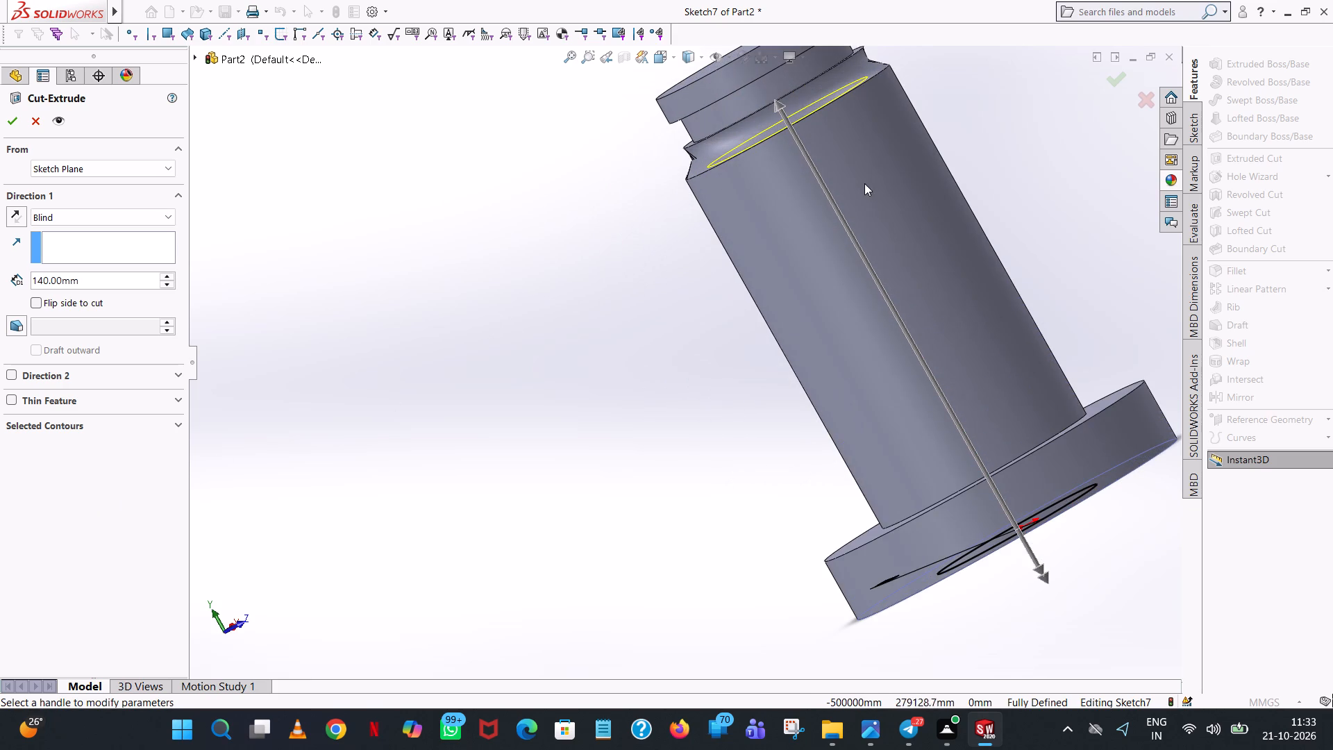
scroll(898, 153, "down", 3)
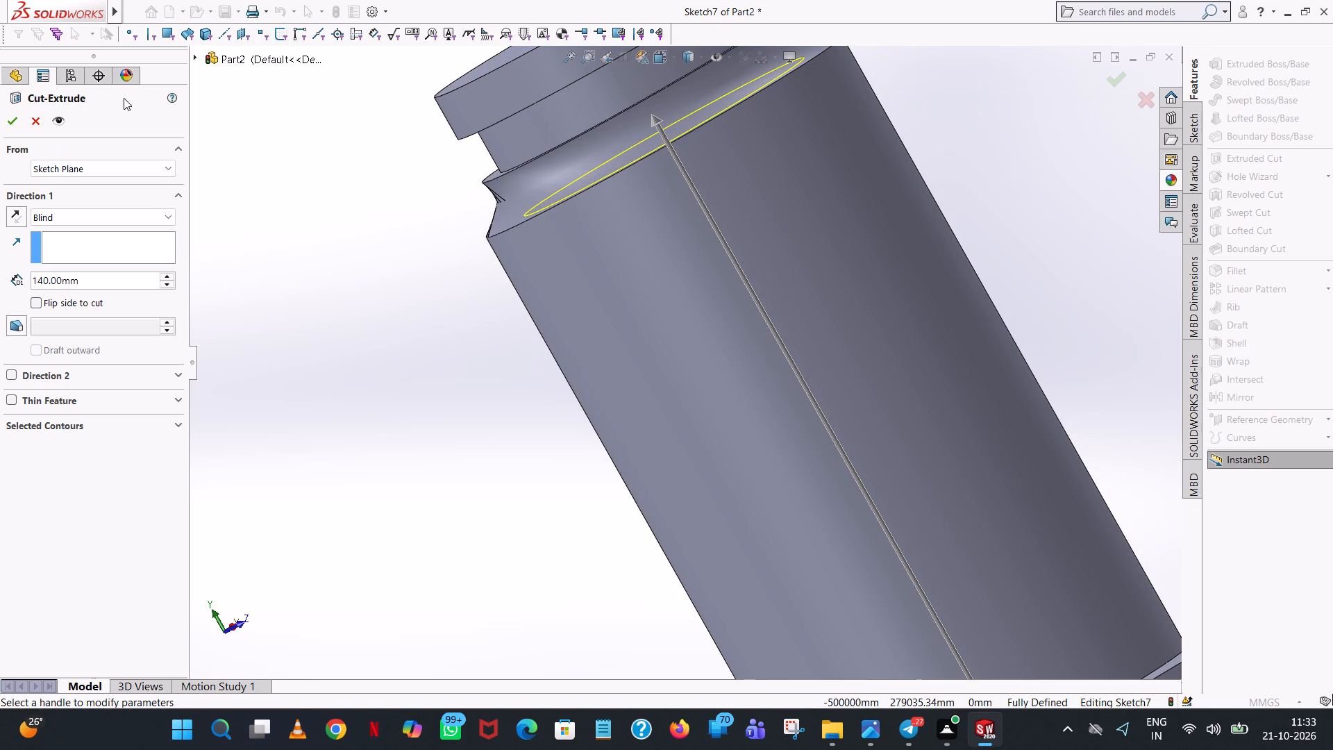
left_click(11, 125)
Start an extruded cut on the uppermost boss's top face and sketch an origin-centred circle with a radius of 31-5 (26 mm).
scroll(502, 286, "up", 5)
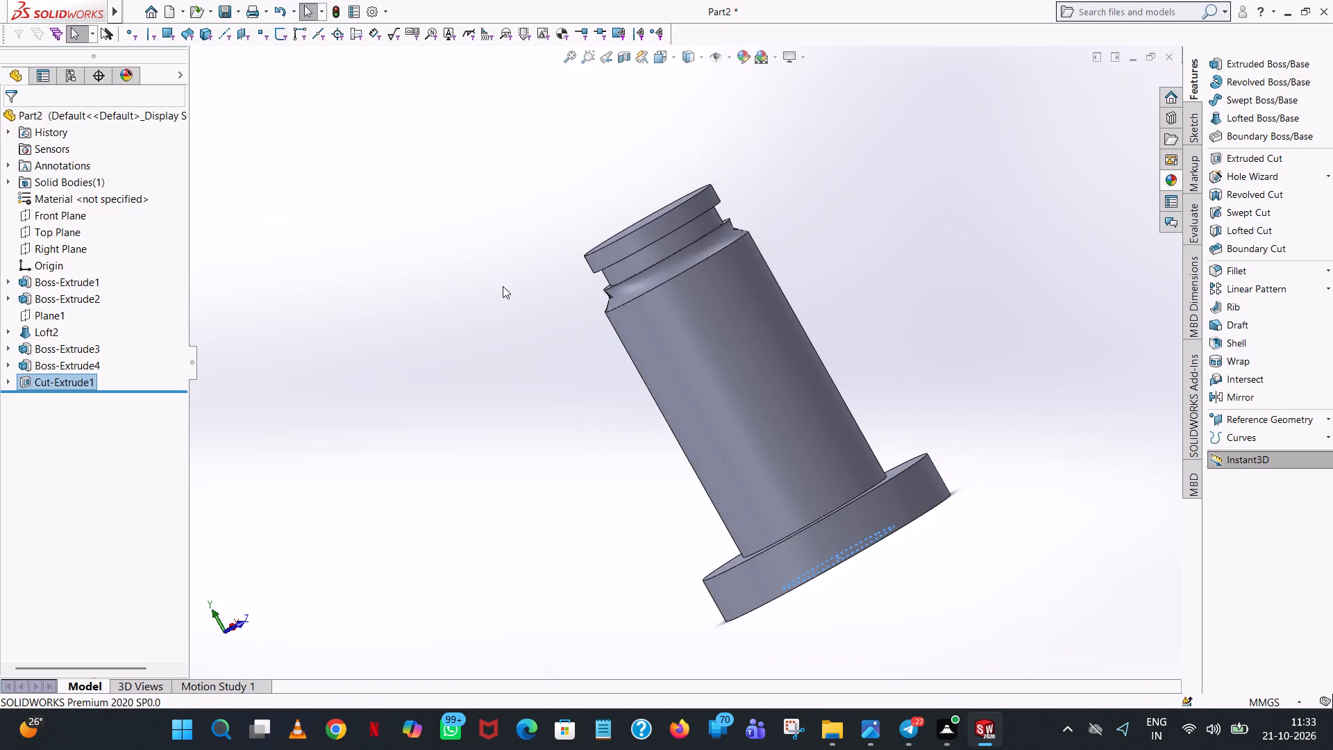
middle_click_drag(885, 376, 793, 150)
scroll(855, 339, "up", 1)
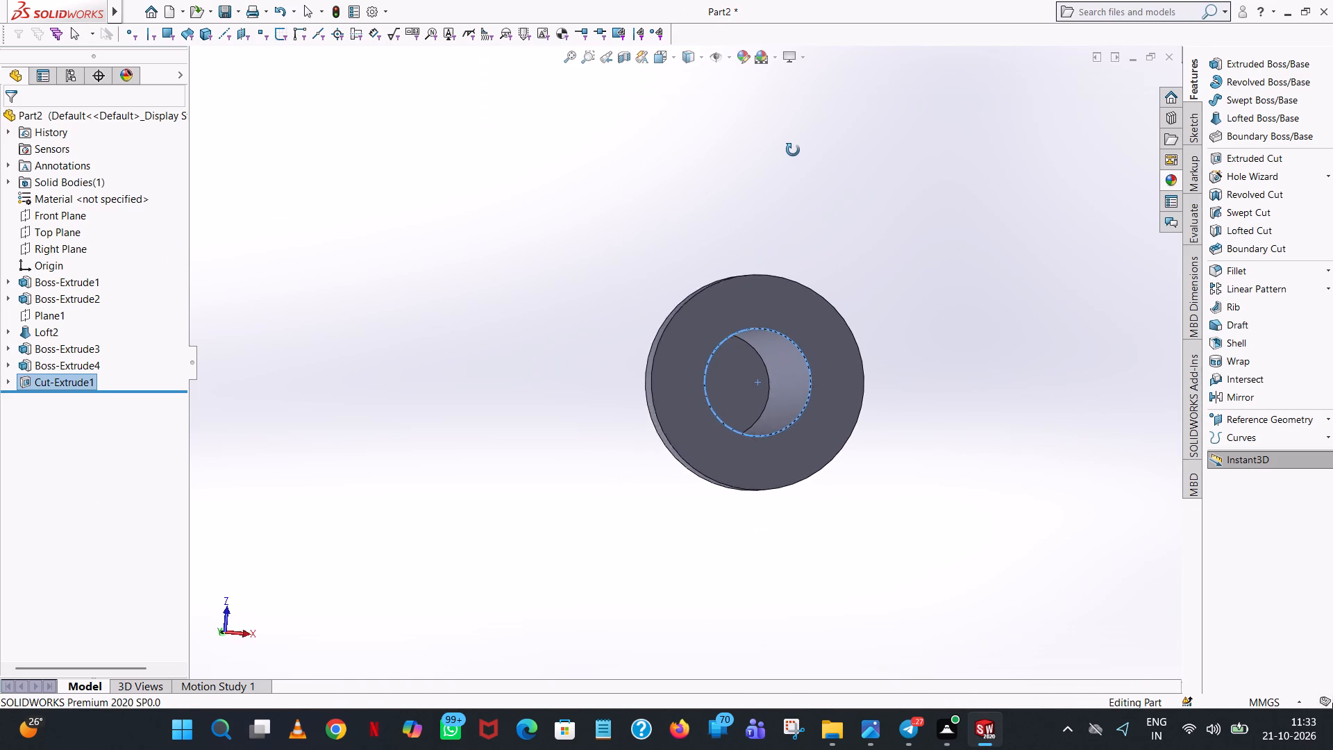
middle_click_drag(793, 150, 777, 164)
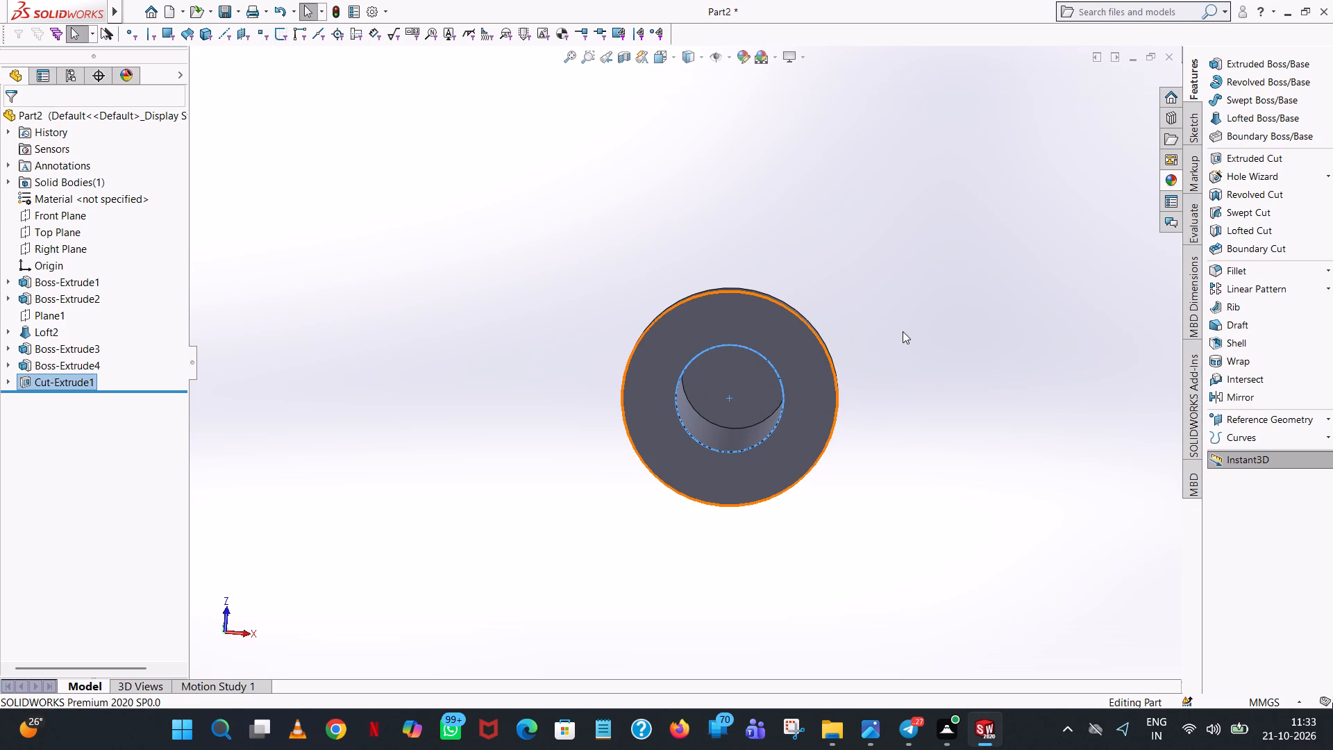
left_click(871, 272)
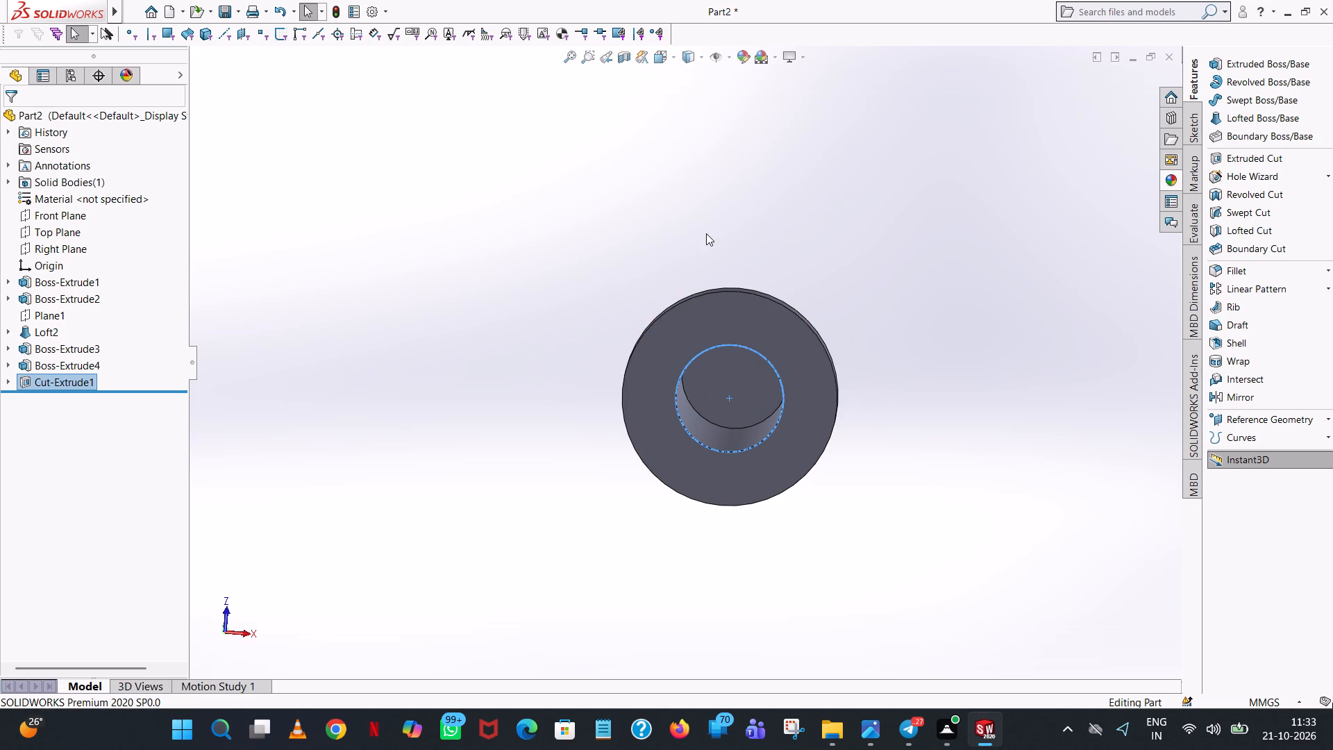
middle_click_drag(706, 233, 1007, 217)
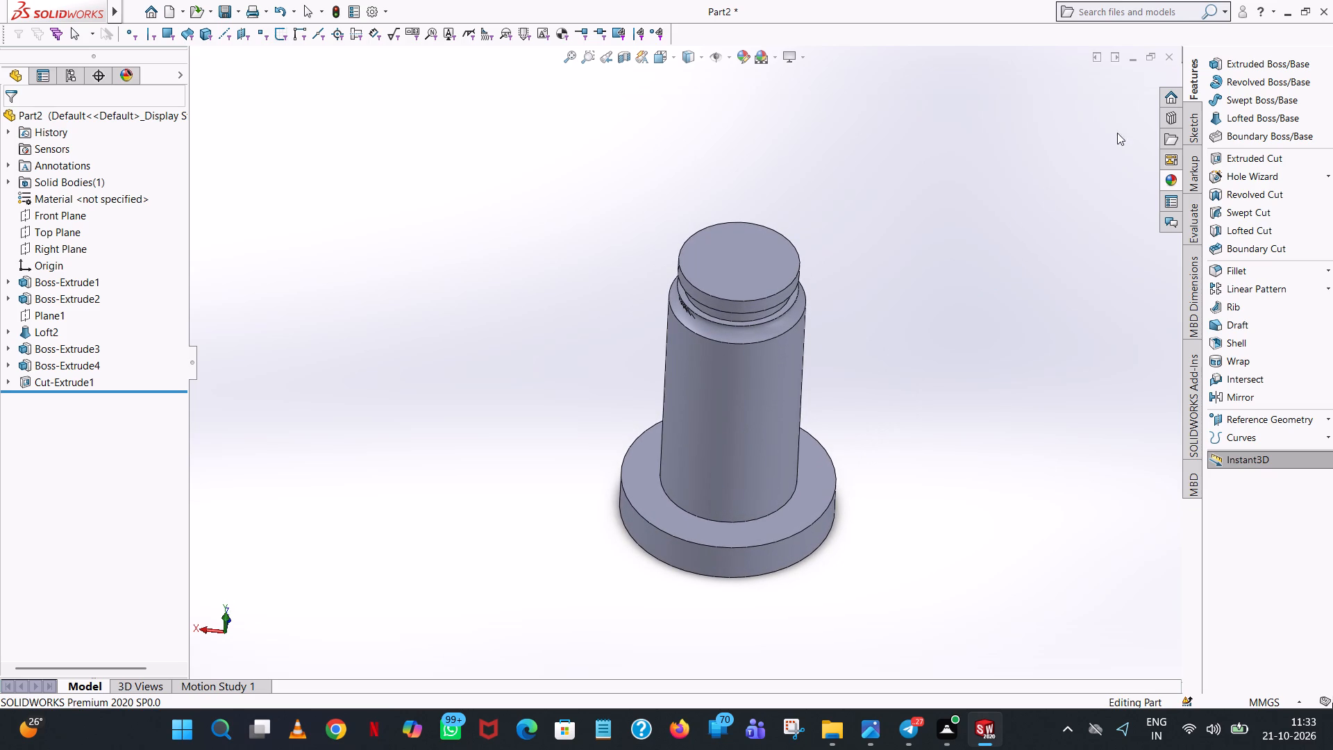
left_click(1268, 157)
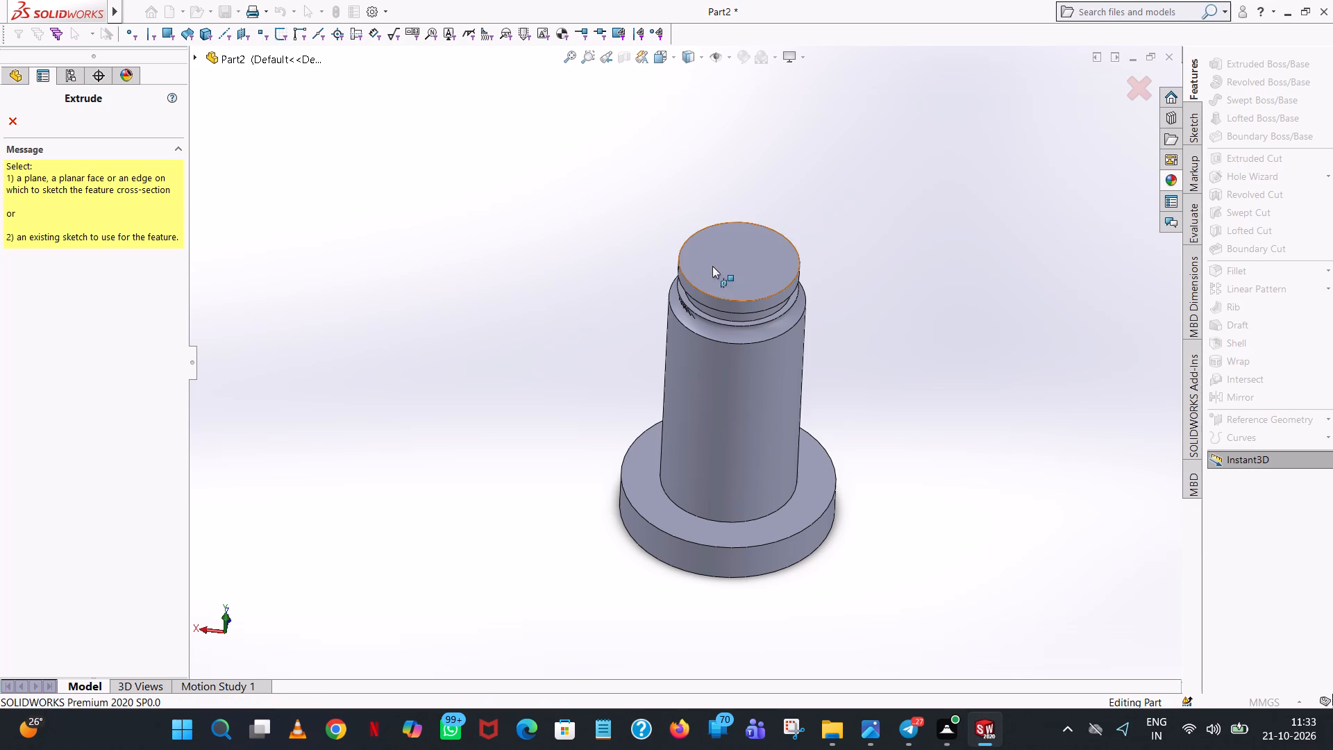
middle_click_drag(743, 249, 746, 347)
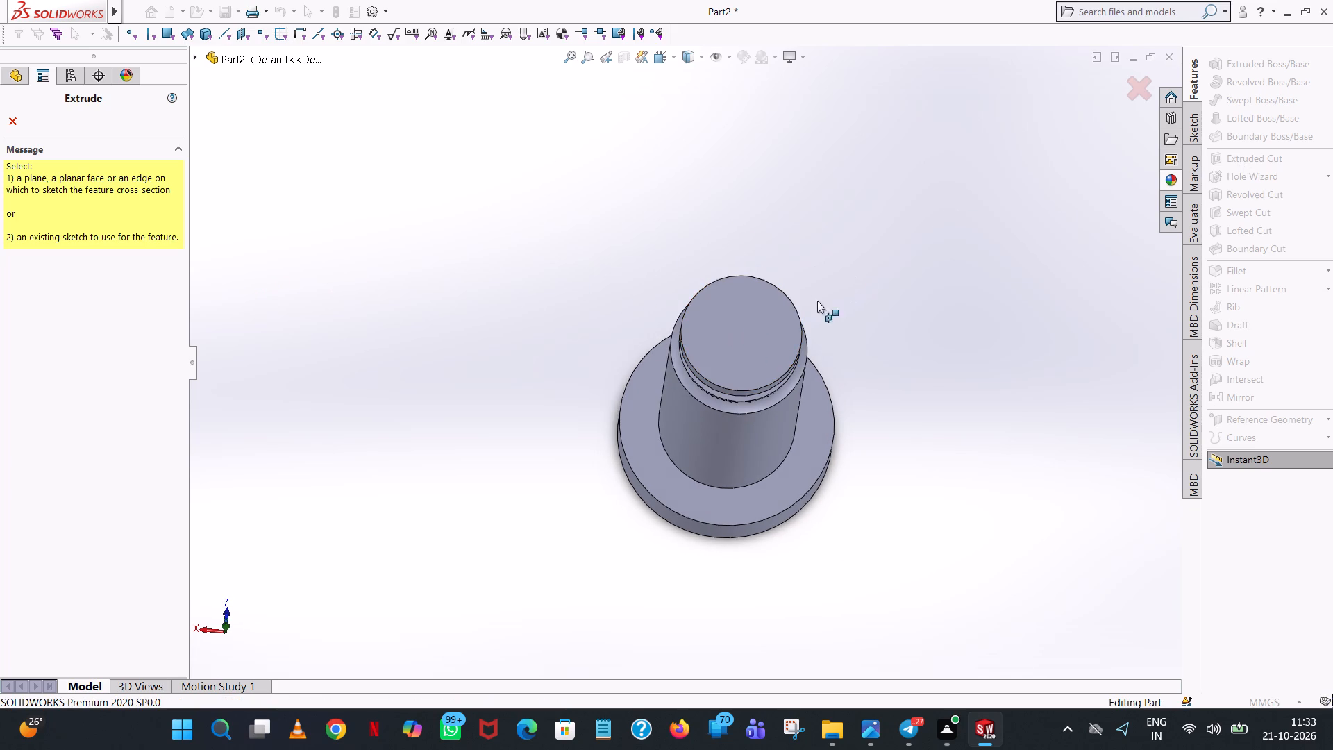
left_click(773, 317)
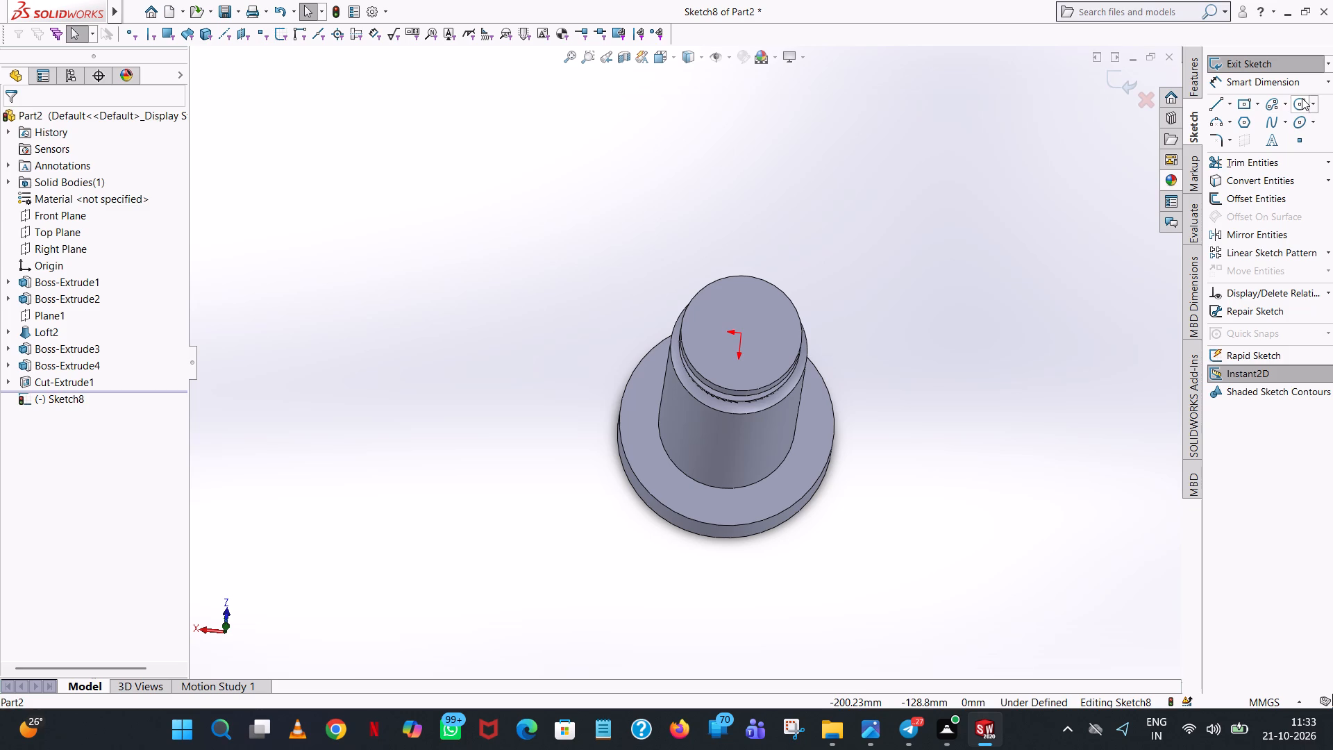
left_click(1302, 98)
left_click(743, 333)
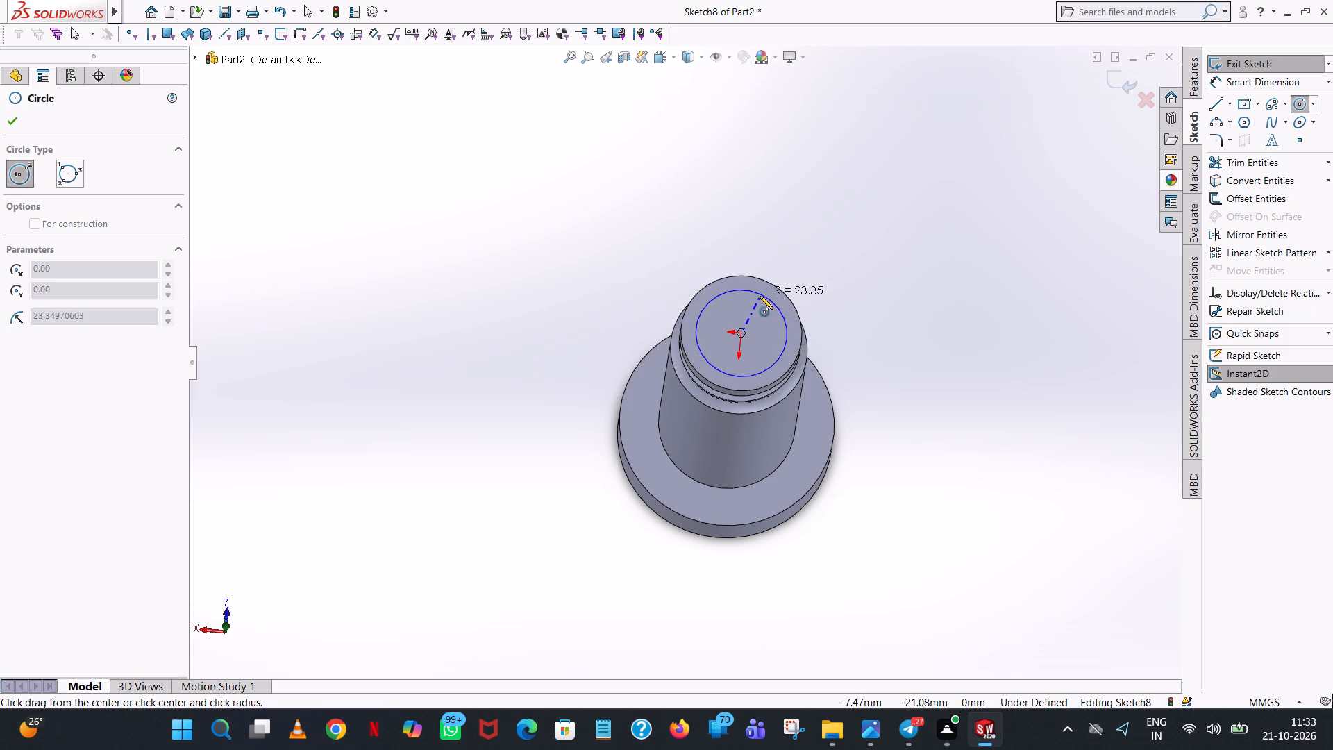
left_click(766, 293)
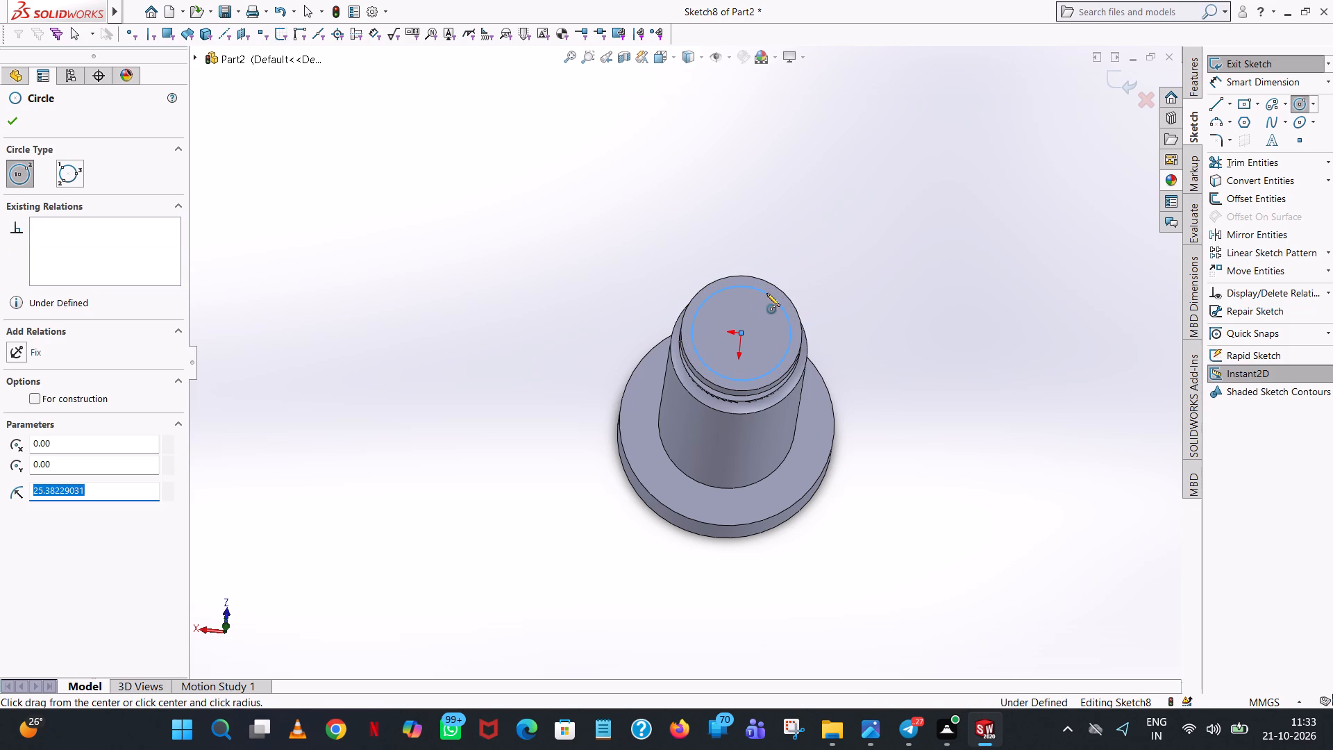
type("31")
type("-5")
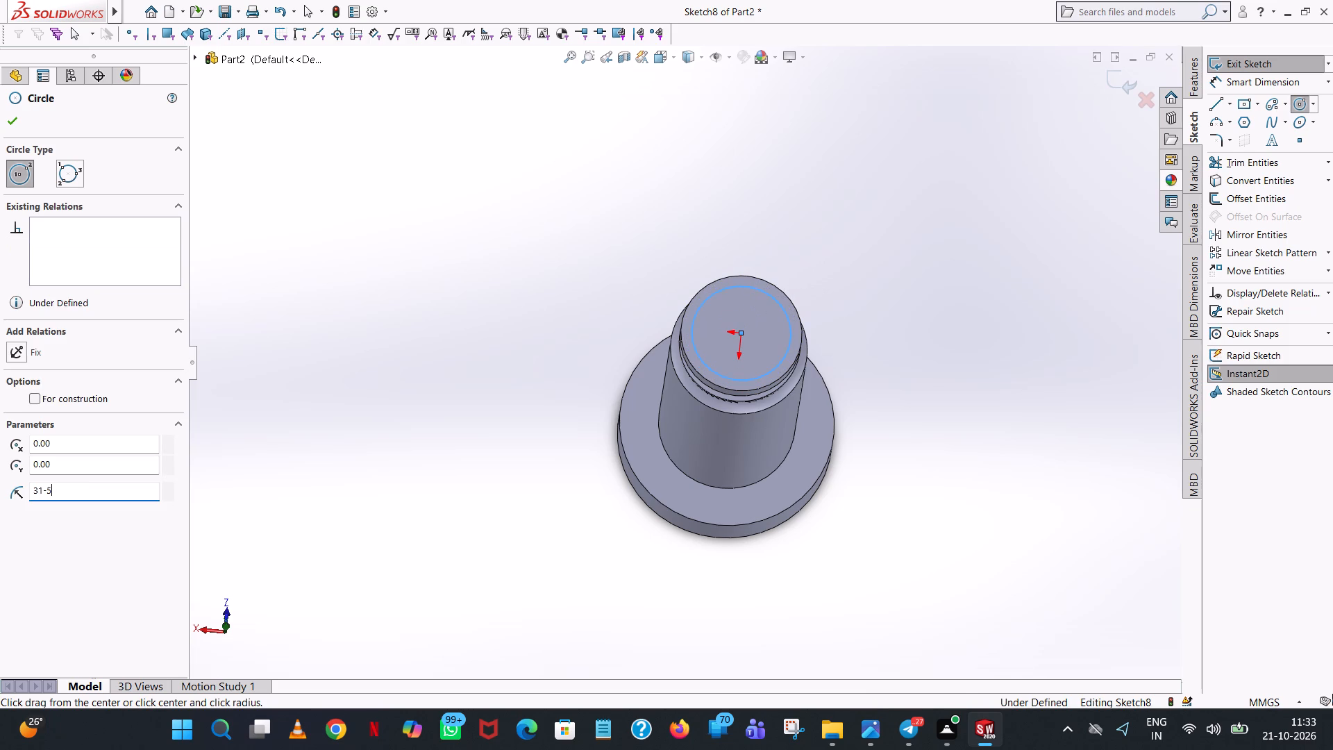
left_click(109, 590)
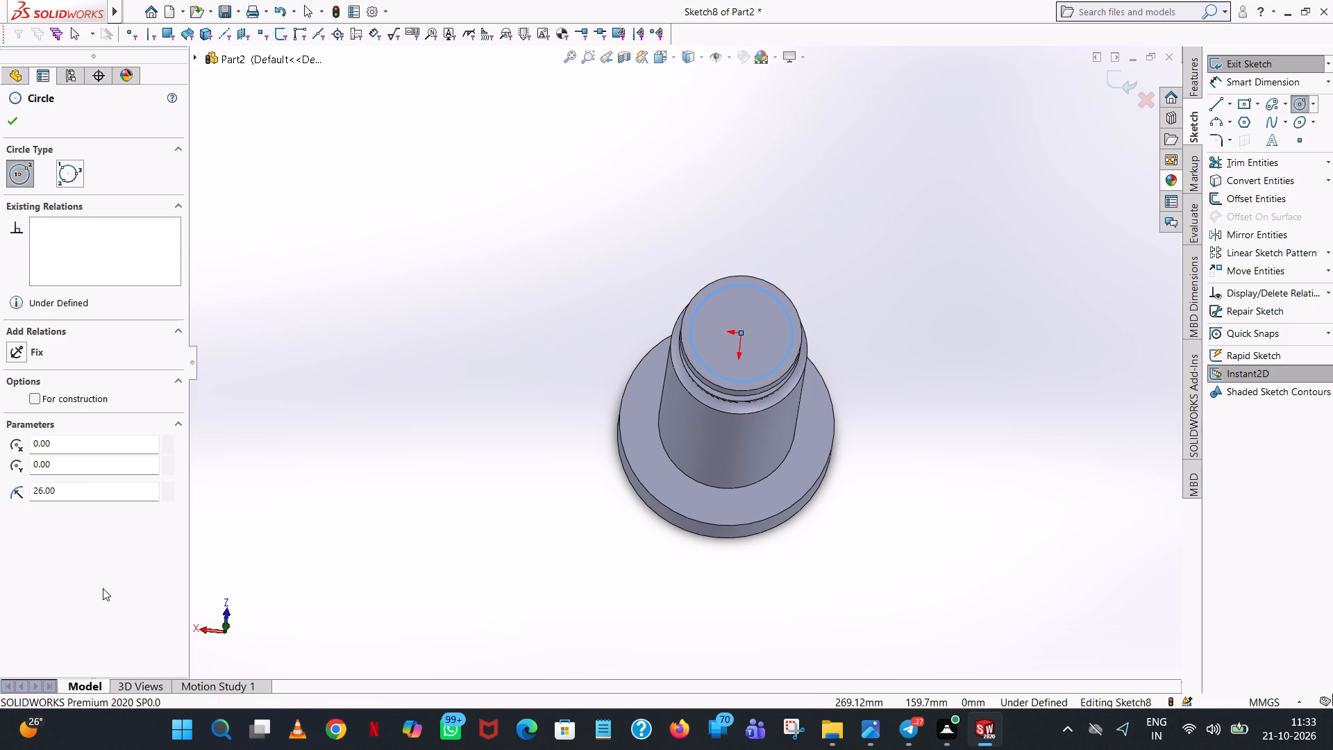
left_click(14, 124)
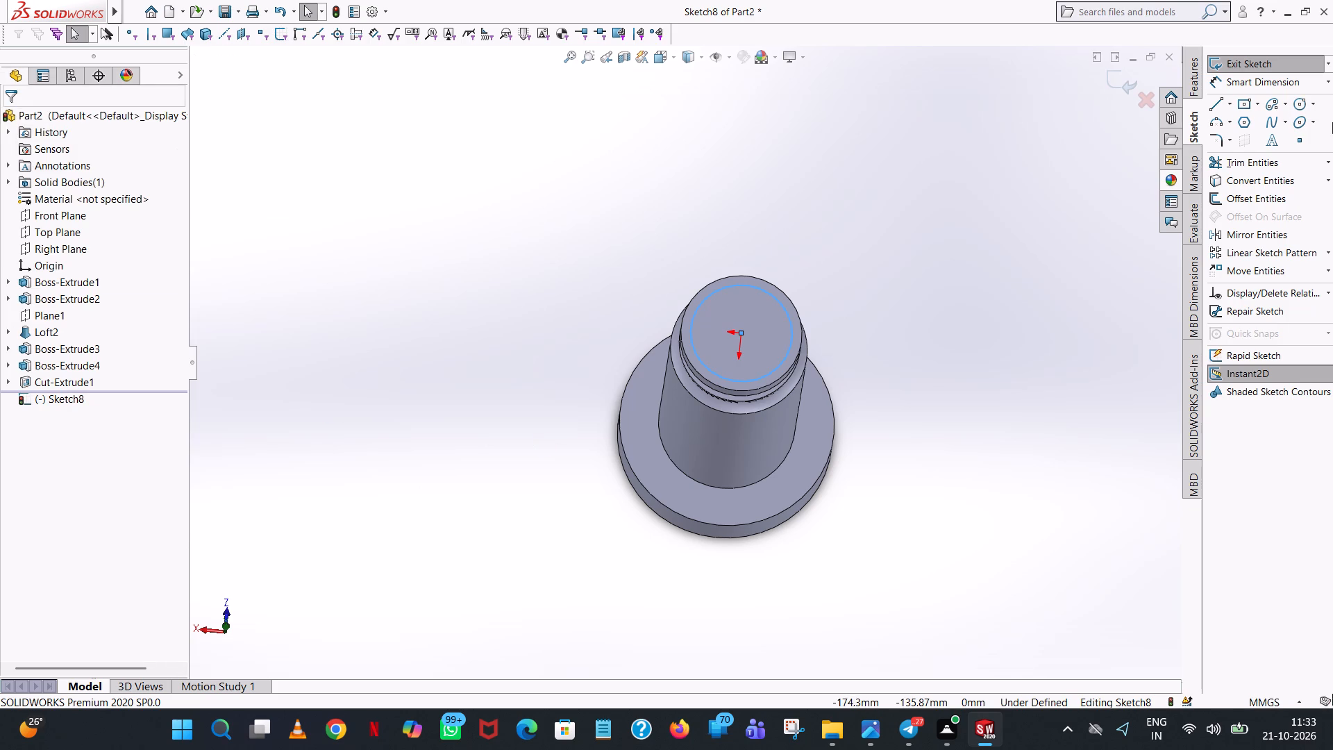
Add a diameter dimension to the circle on the uppermost boss's top face.
left_click(1277, 85)
left_click(789, 320)
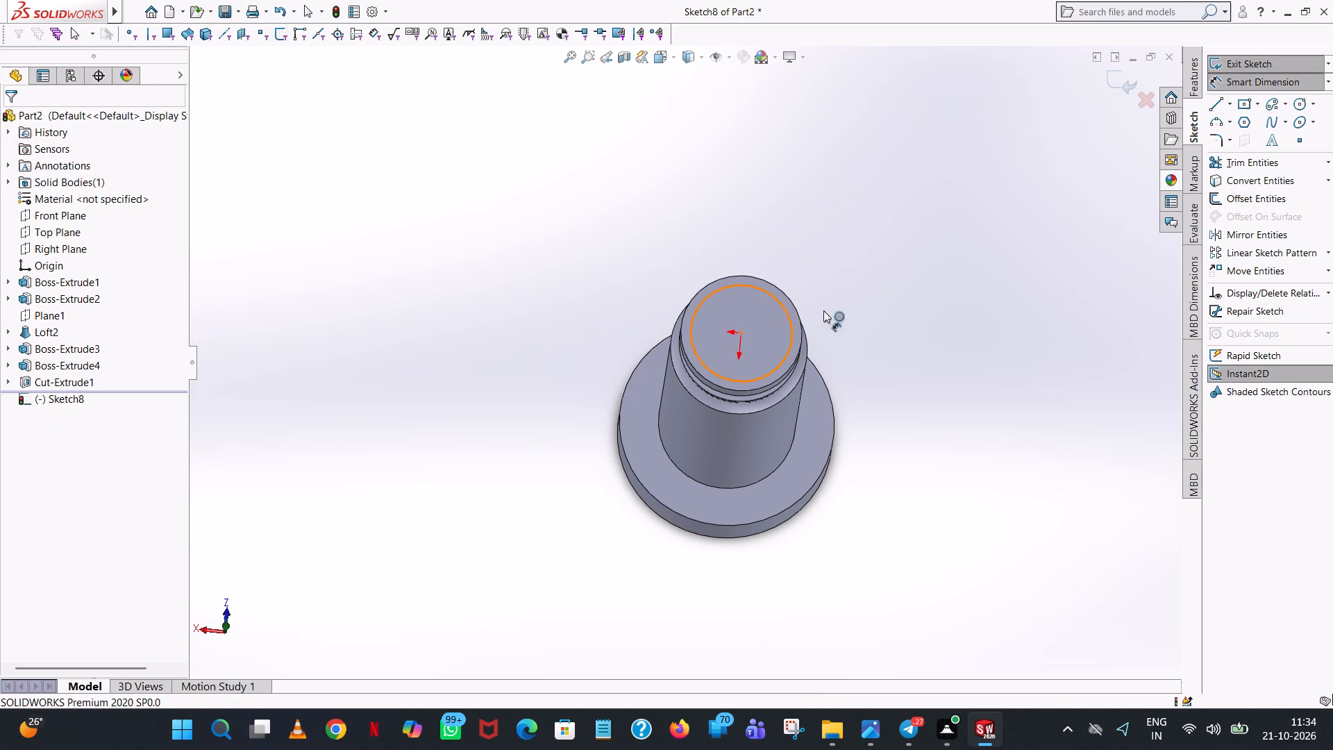
left_click(955, 279)
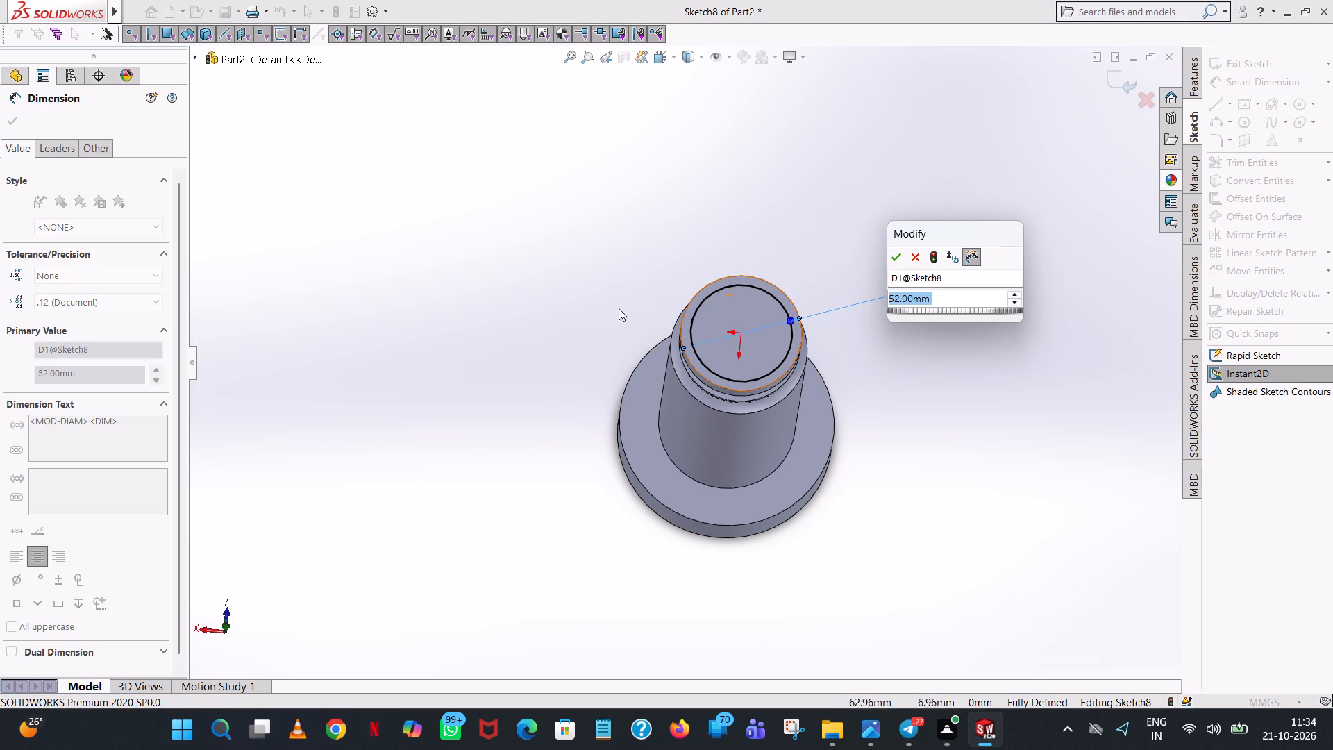
double_click(898, 267)
left_click(850, 222)
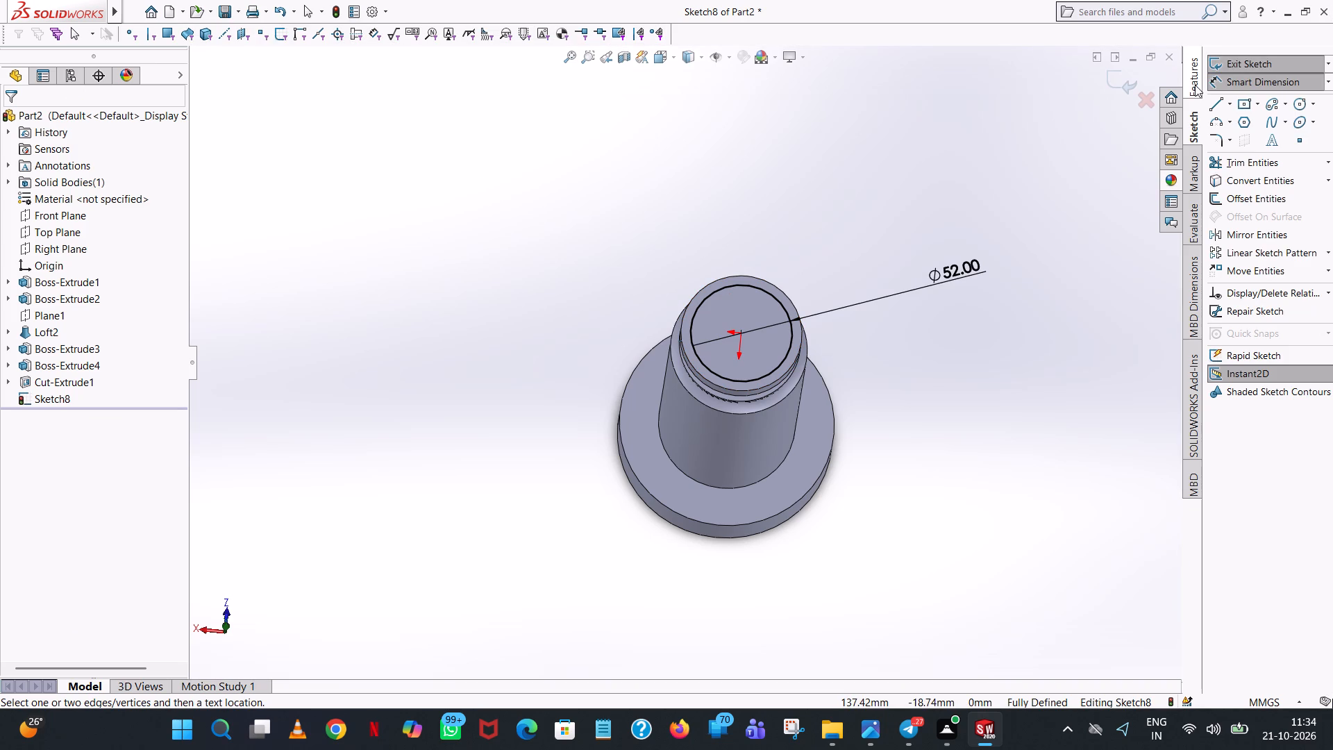
Cut the circle 8.25 mm deep from the uppermost boss's top face as a blind cut.
left_click(1195, 85)
left_click(1224, 160)
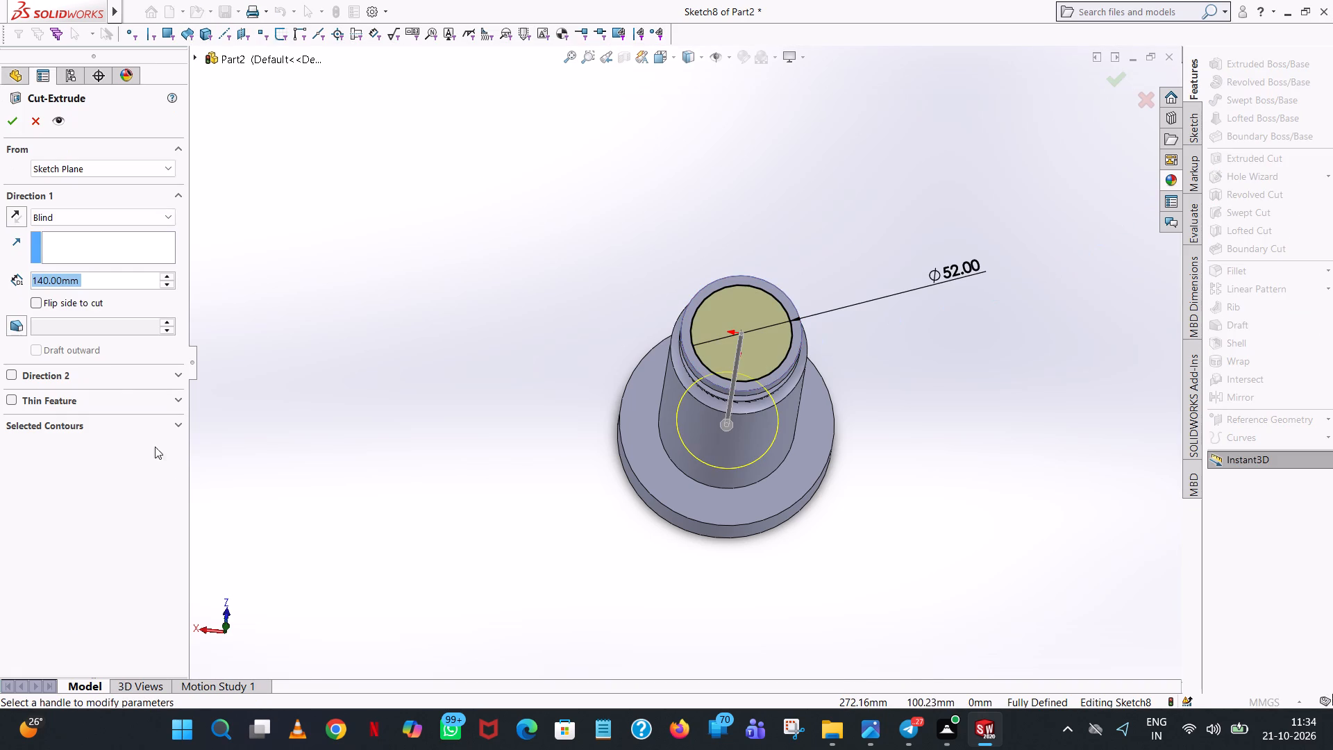
type("8.")
type("25")
key("Return")
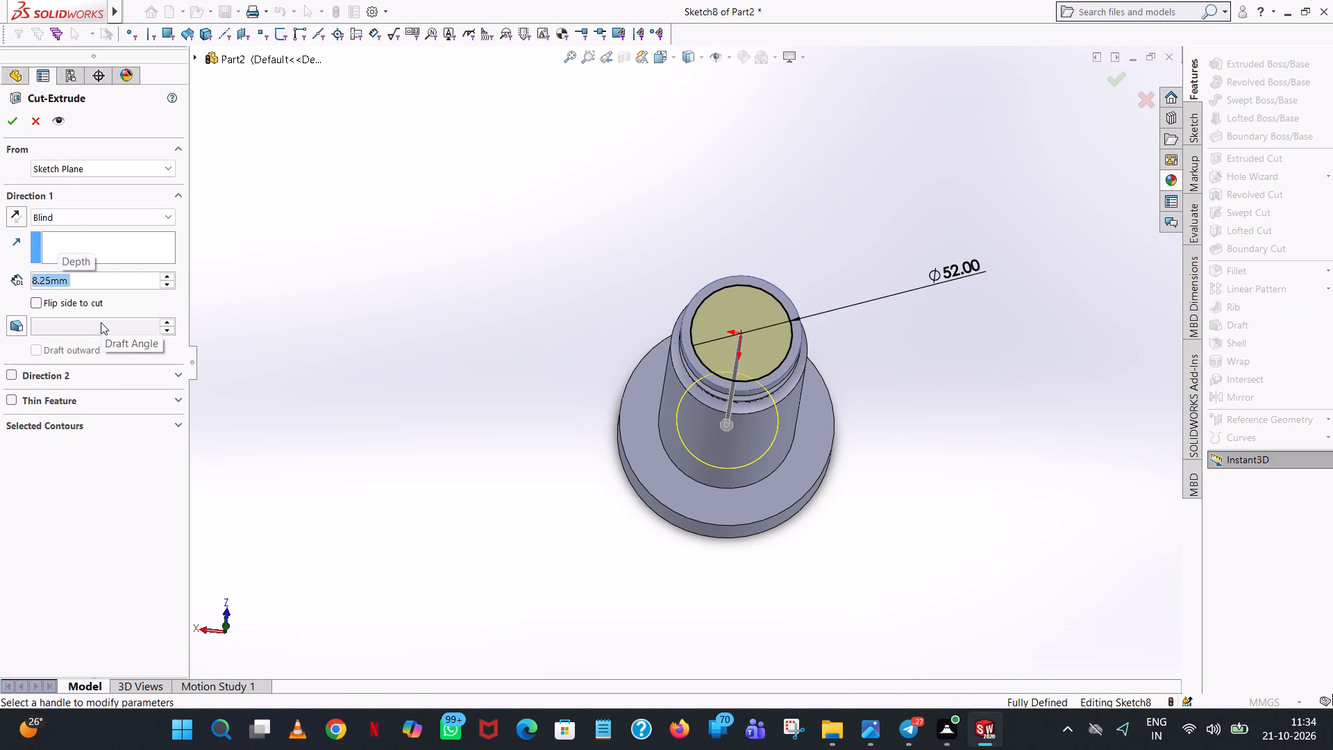
left_click(10, 125)
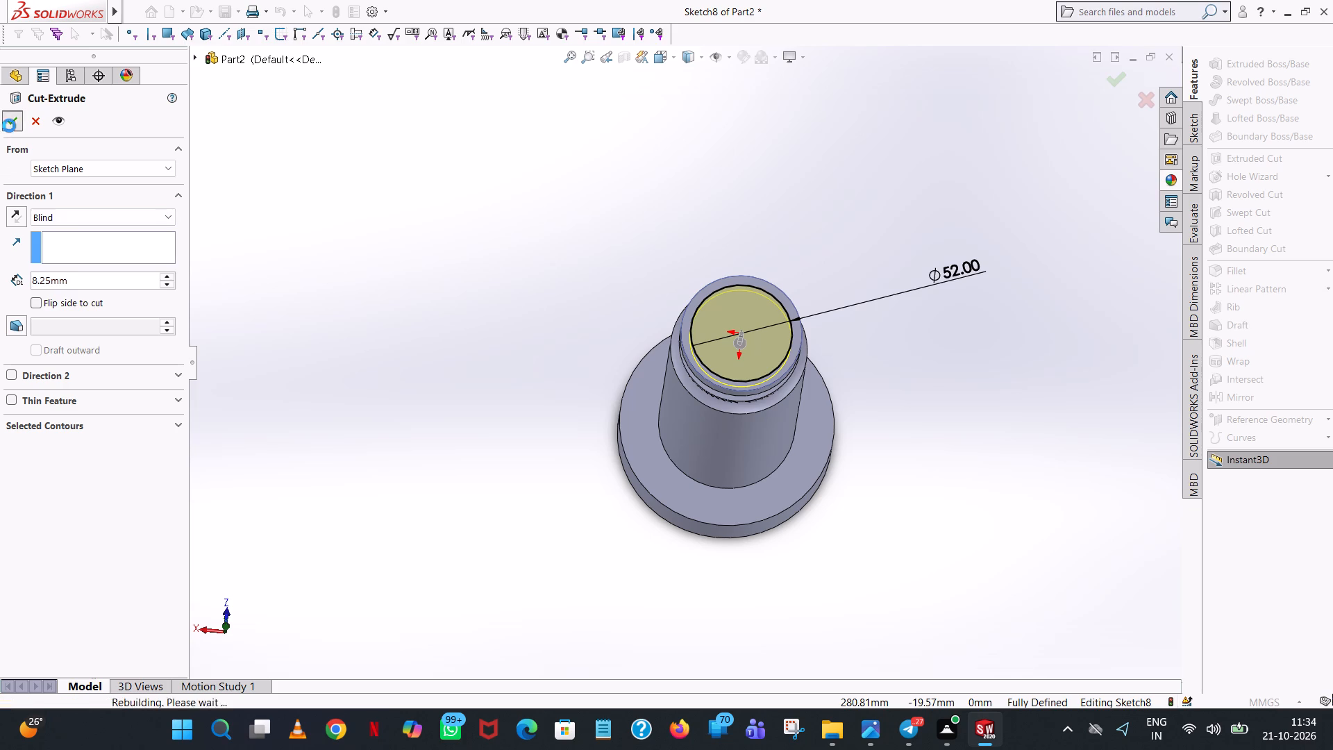
left_click(986, 428)
Start an extruded cut on the floor of the top recess and sketch an origin-centred circle with a radius of 21 mm.
scroll(898, 484, "up", 2)
middle_click_drag(898, 484, 917, 316)
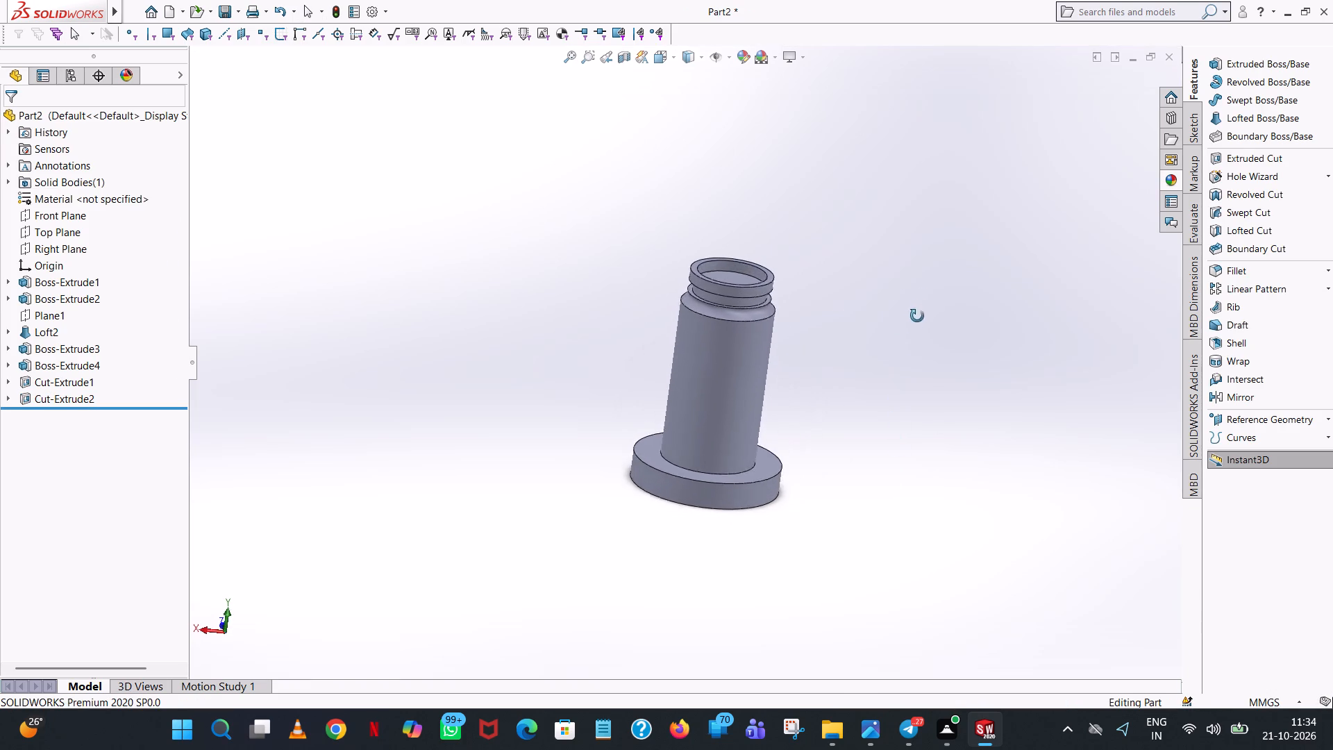
middle_click_drag(917, 316, 934, 290)
scroll(757, 291, "down", 7)
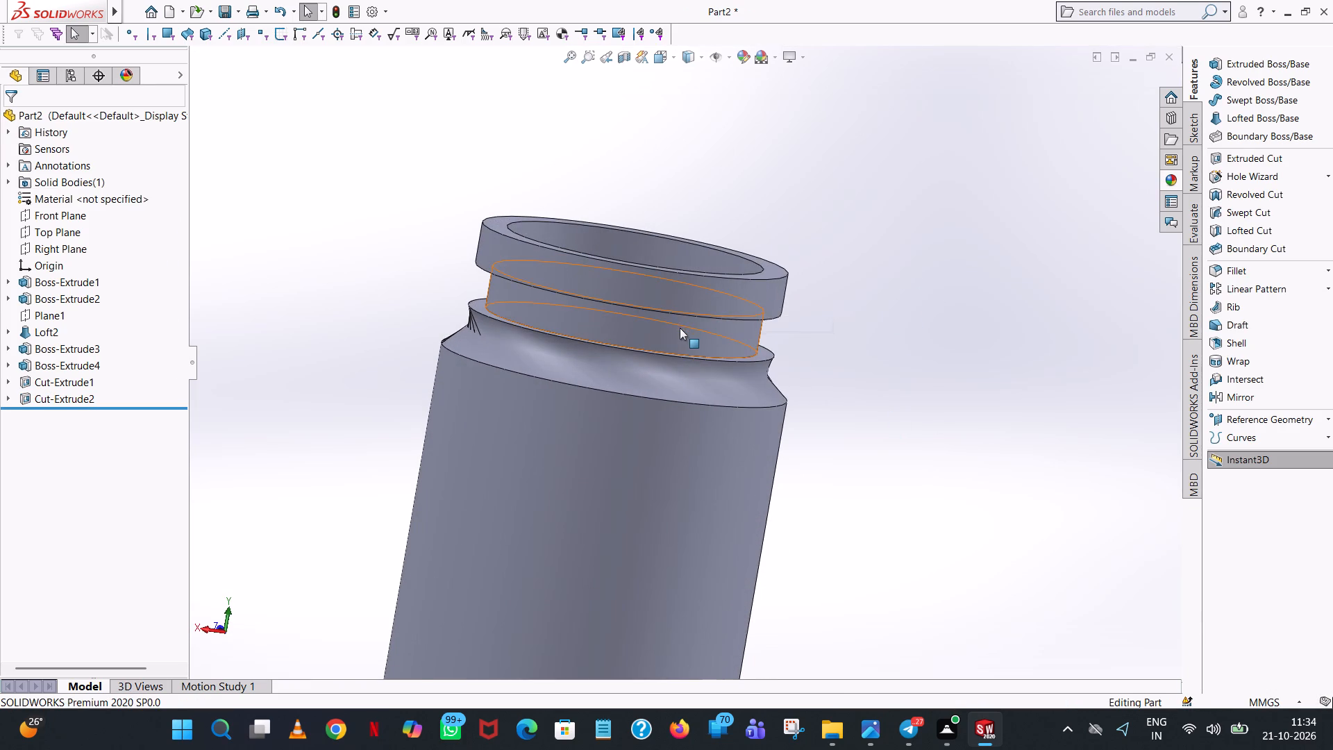
scroll(688, 321, "up", 1)
middle_click_drag(689, 323, 682, 472)
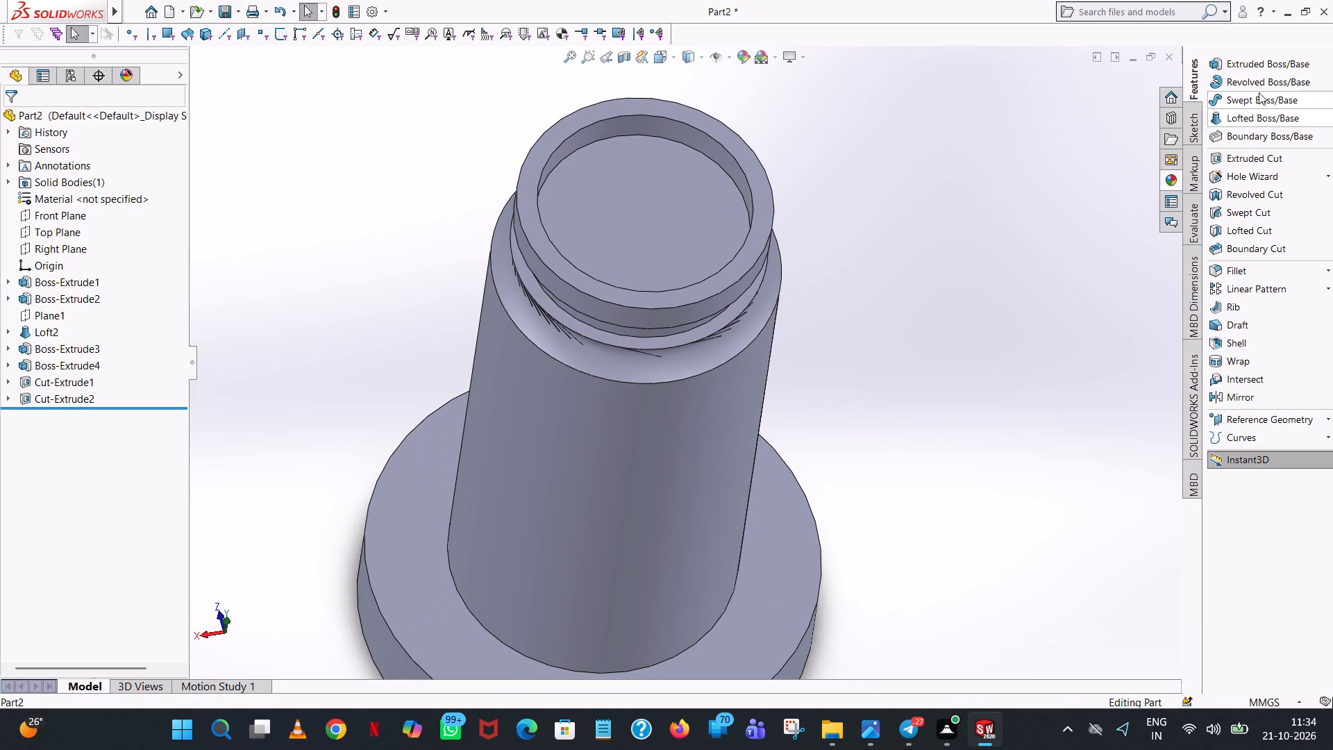
left_click(1243, 160)
left_click(680, 181)
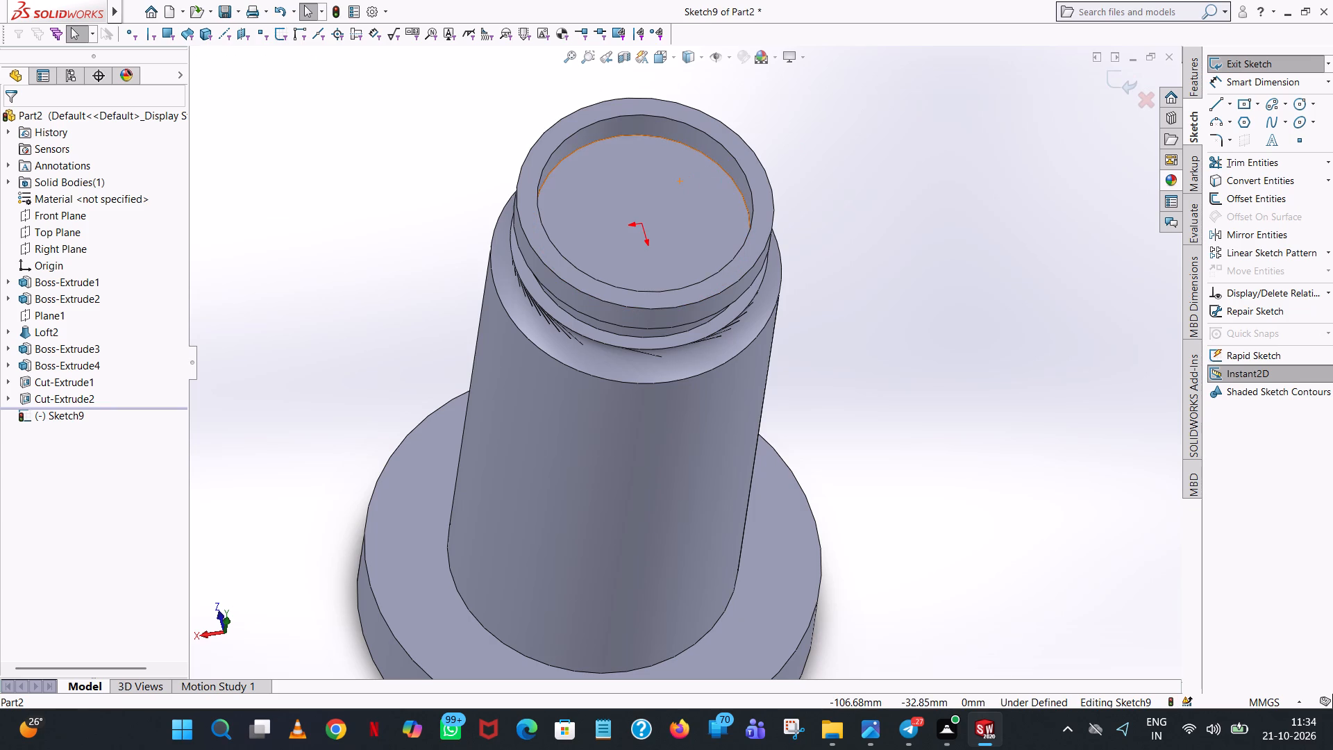
left_click(1298, 104)
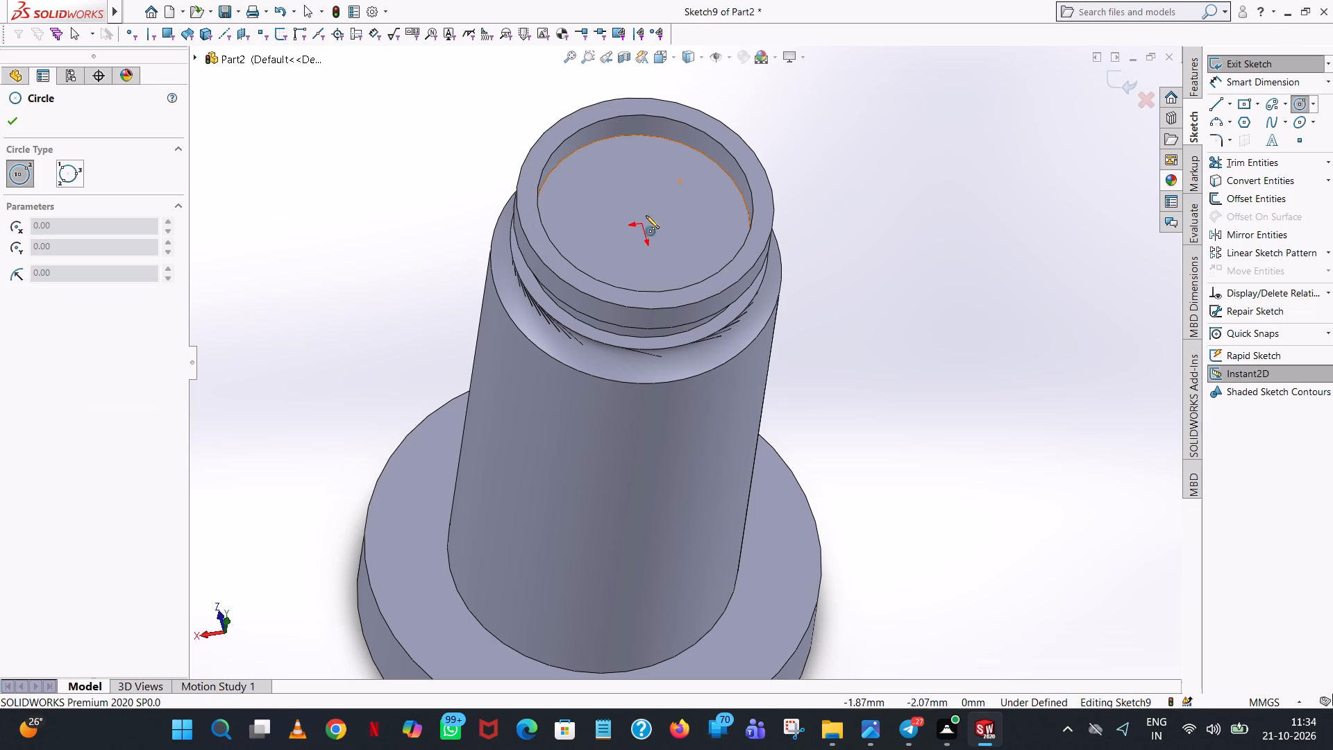
left_click(642, 222)
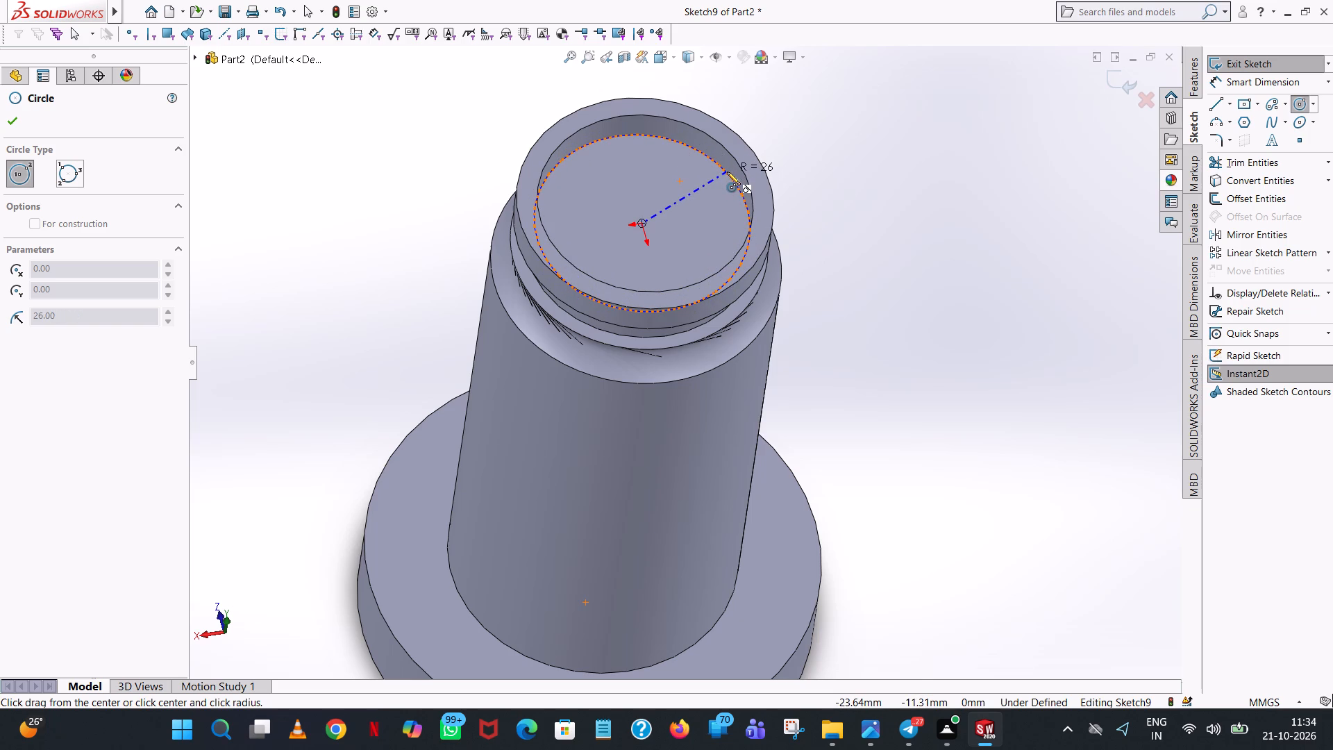
left_click(719, 175)
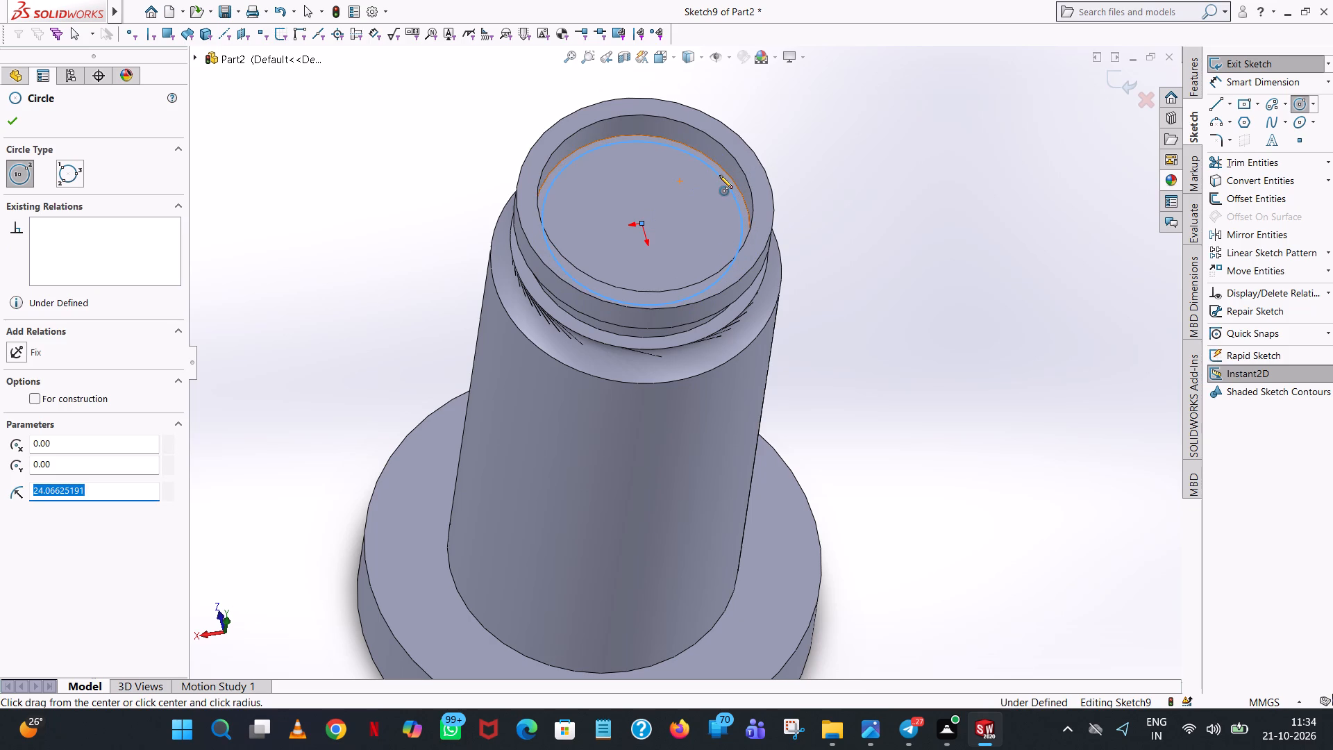
type("21")
key("Return")
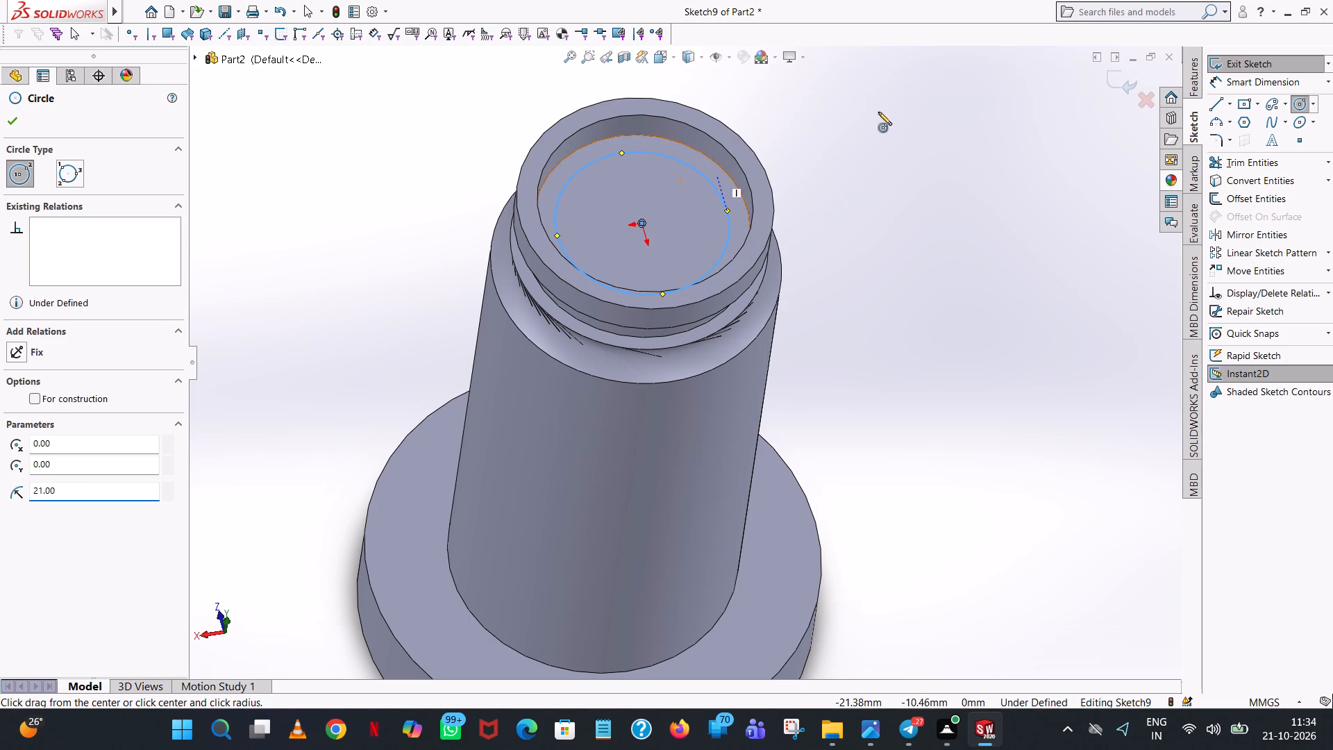
left_click(10, 115)
left_click(882, 202)
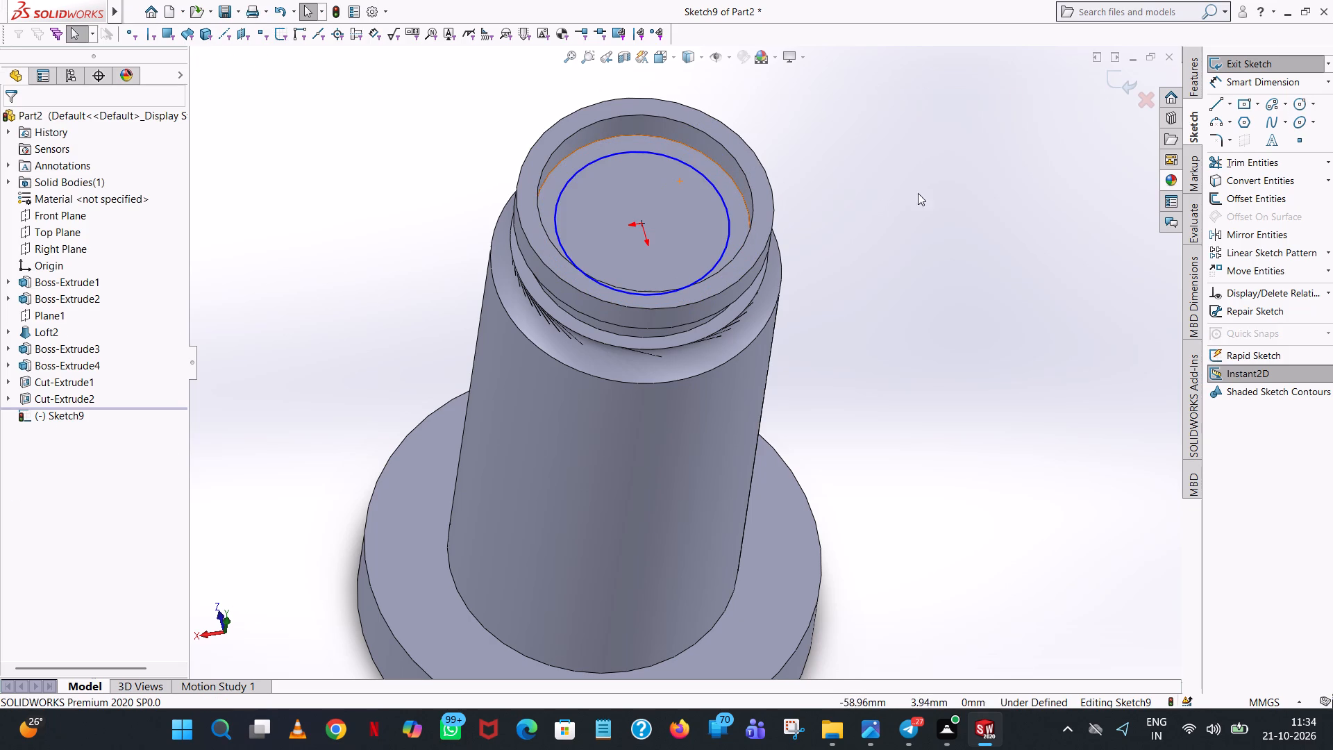
Add a diameter dimension to the circle on the recess floor.
left_click(1293, 90)
left_click(714, 186)
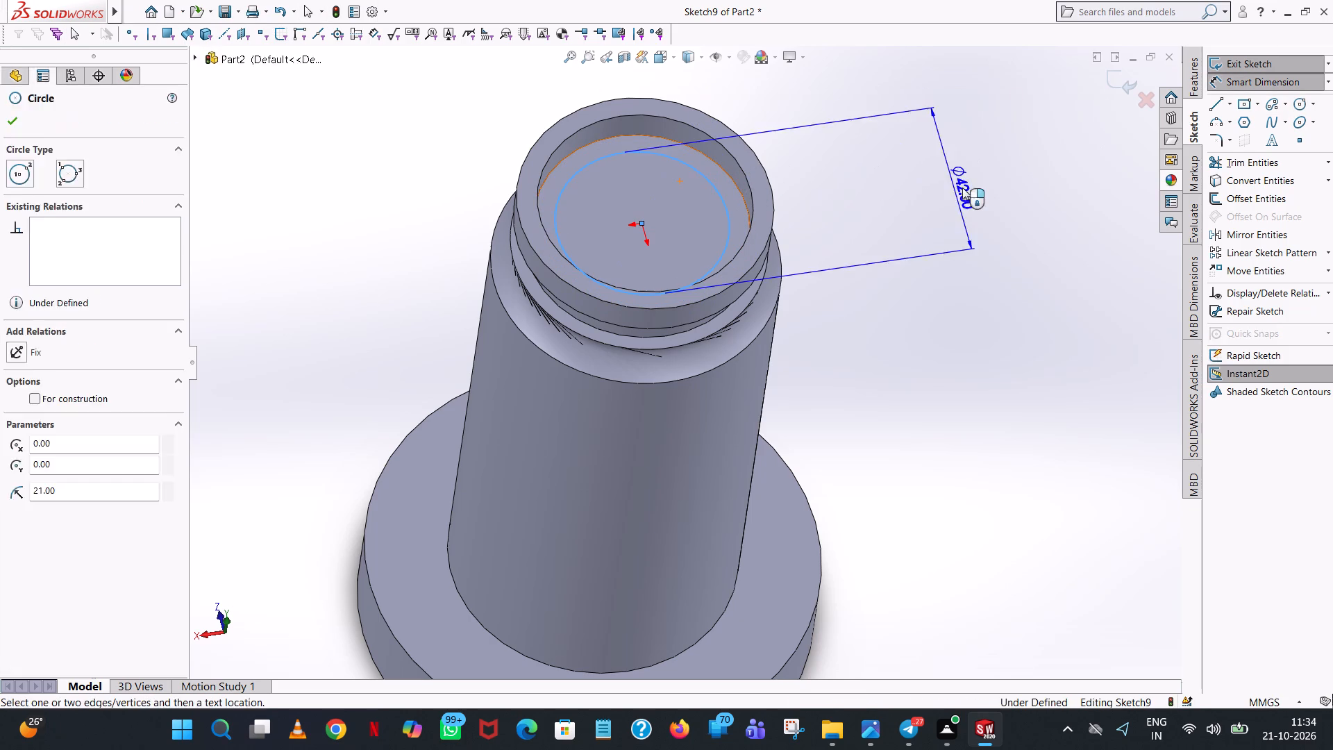
left_click(962, 187)
left_click(902, 164)
left_click(1127, 110)
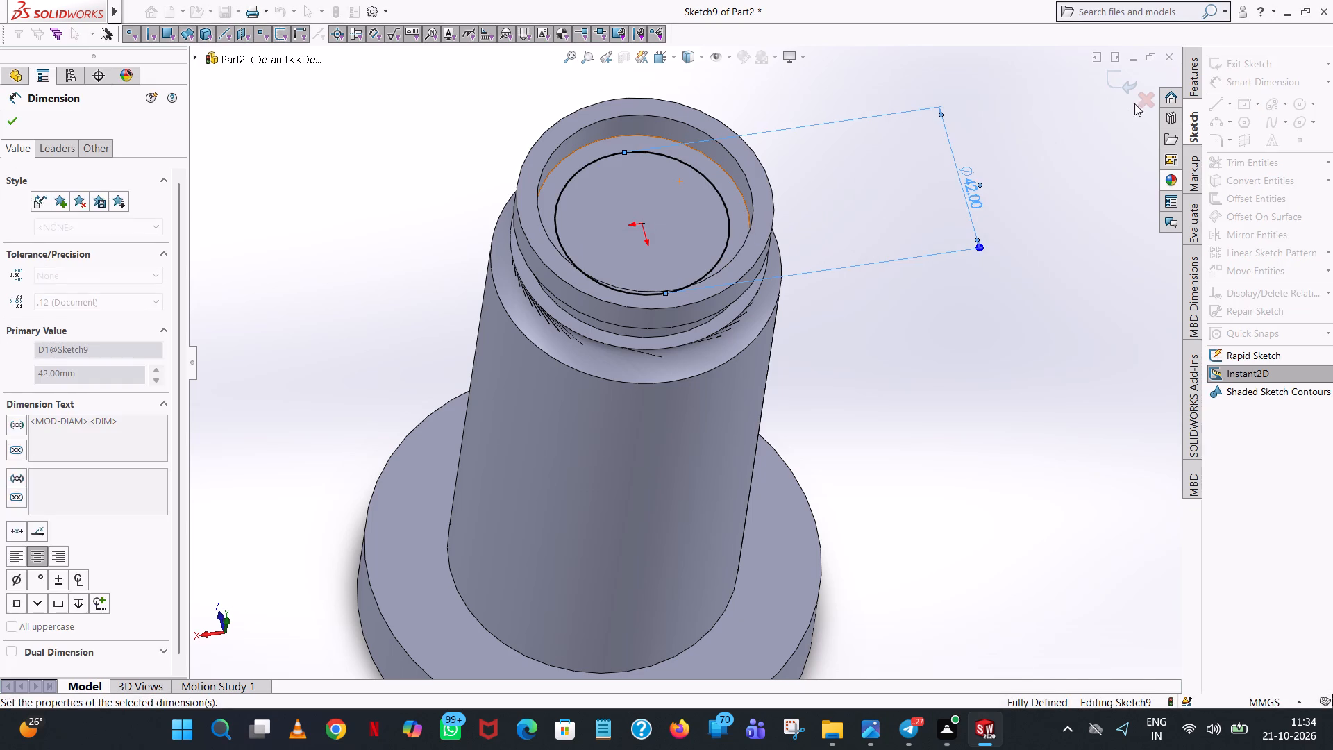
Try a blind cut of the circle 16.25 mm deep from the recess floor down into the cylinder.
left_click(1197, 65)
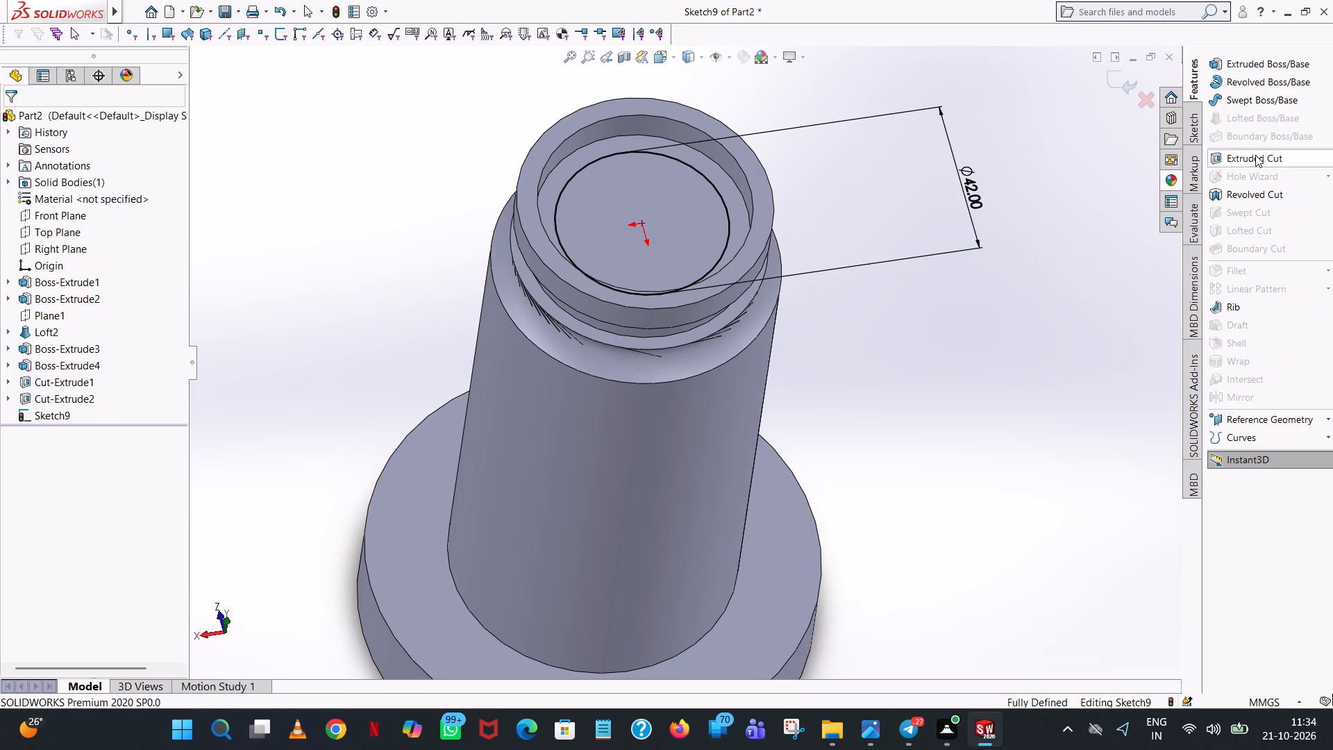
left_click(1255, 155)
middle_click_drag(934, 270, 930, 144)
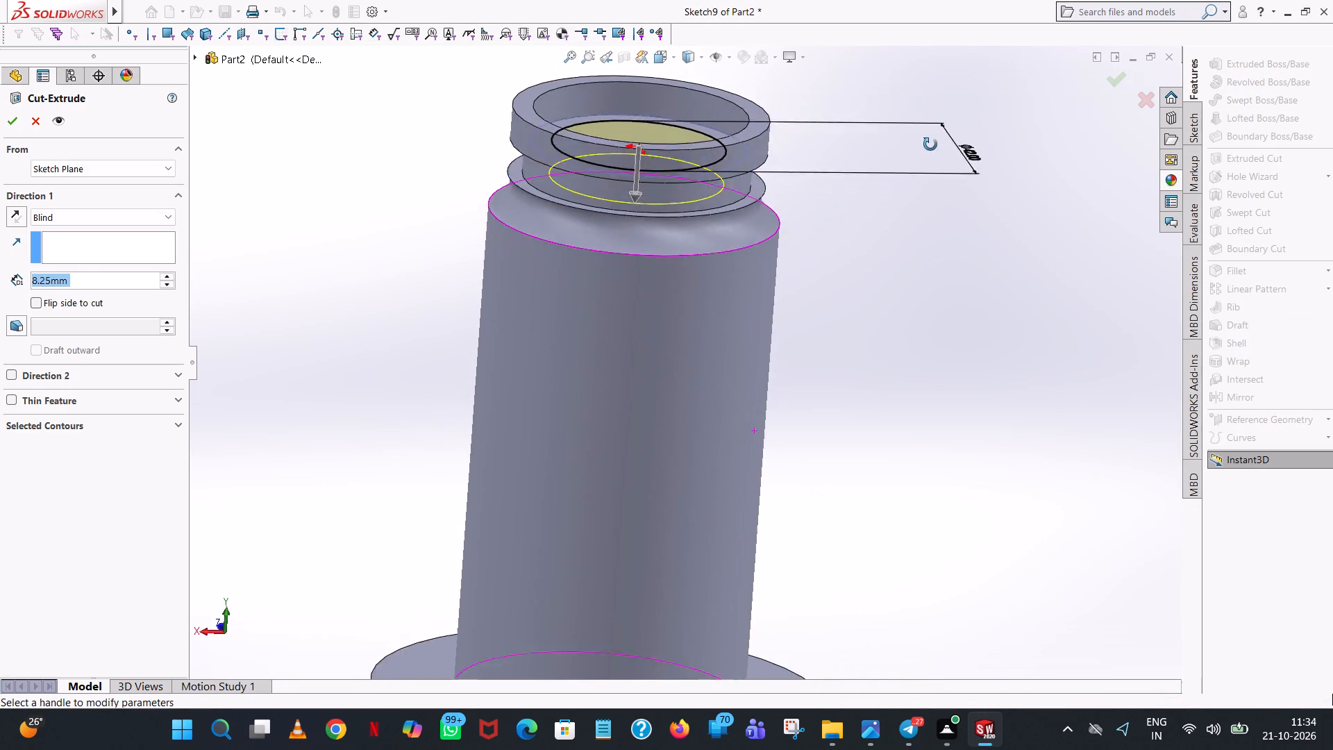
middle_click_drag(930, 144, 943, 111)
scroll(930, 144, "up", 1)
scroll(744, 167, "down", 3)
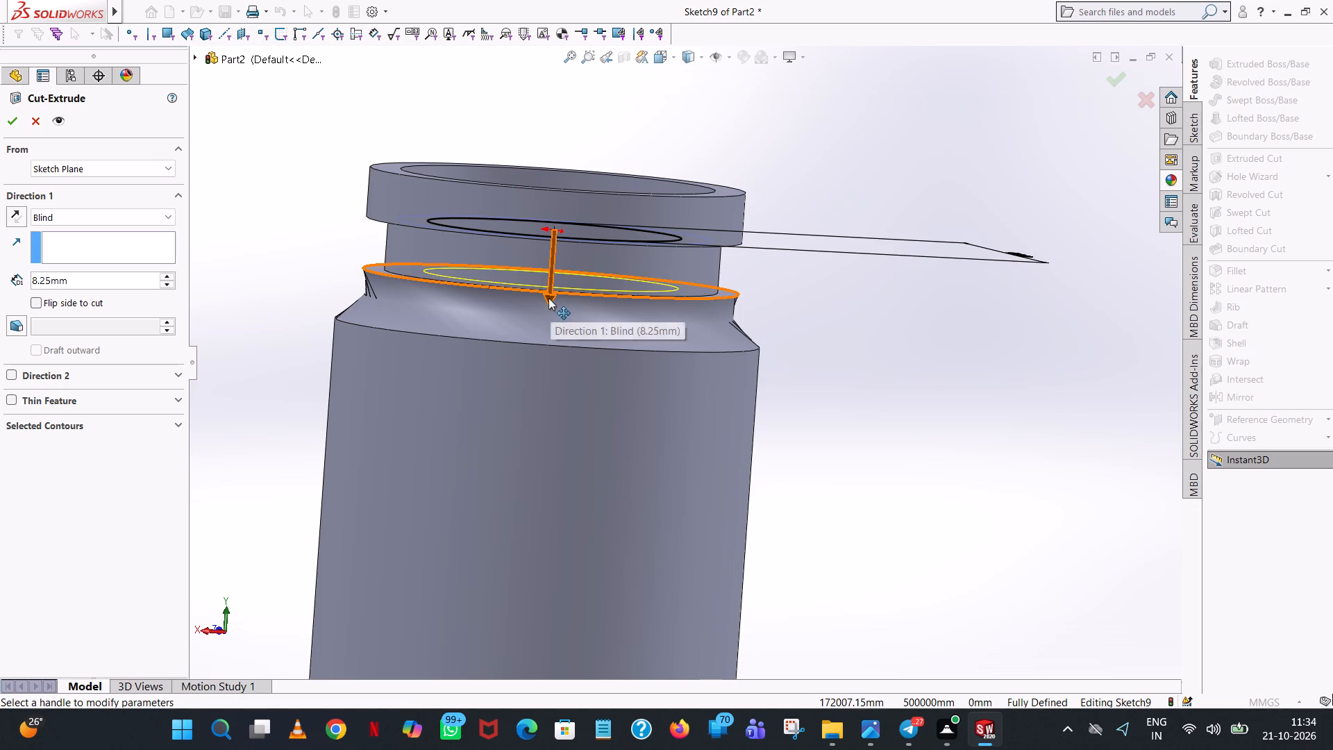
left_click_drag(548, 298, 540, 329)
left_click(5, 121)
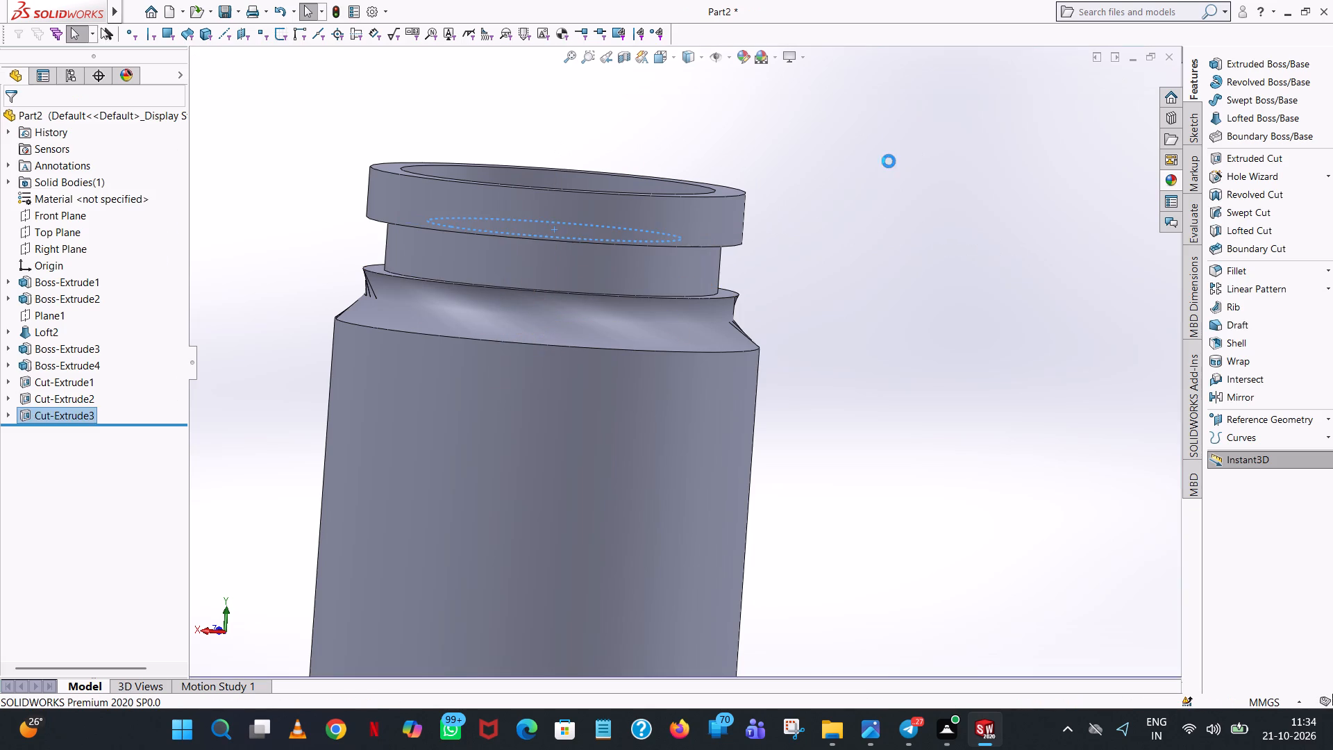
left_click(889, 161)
Examine the stepped bore at the cylinder's top end and its depth from above and from the side.
middle_click_drag(866, 183, 848, 337)
scroll(696, 272, "up", 3)
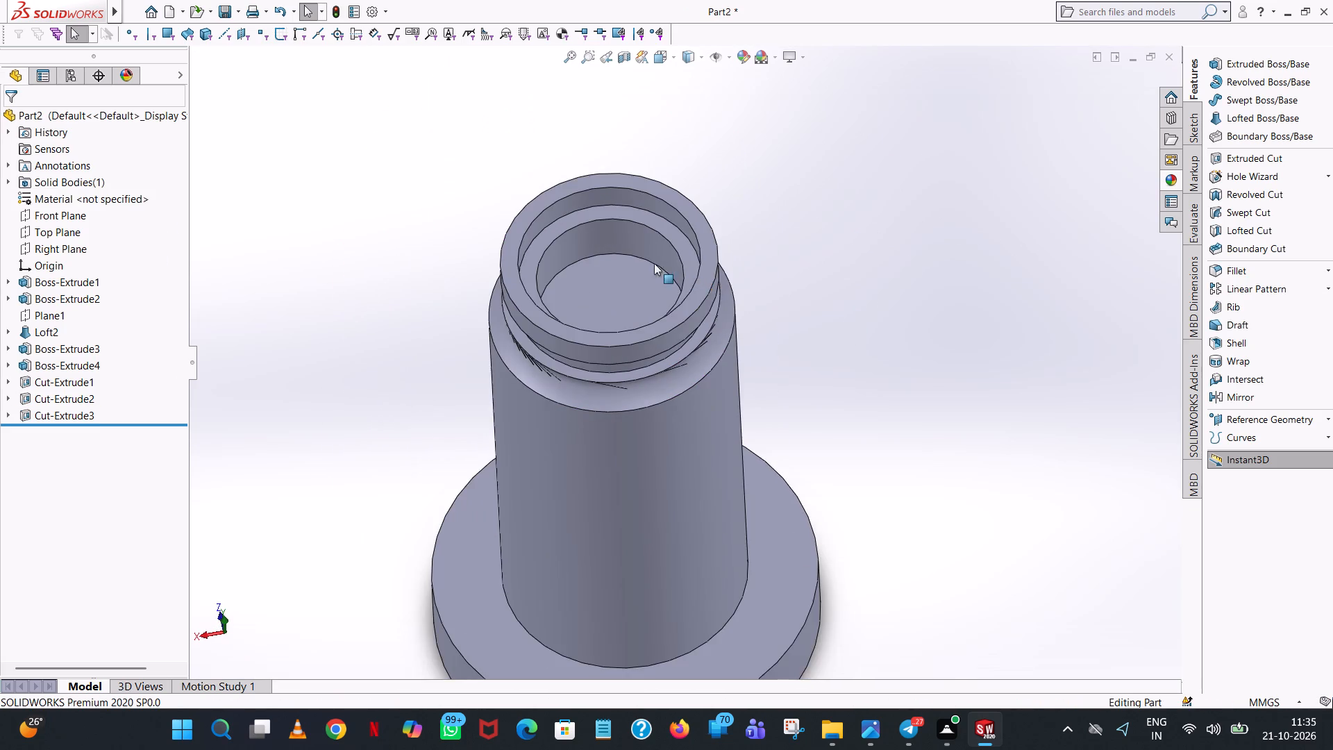
scroll(654, 267, "up", 1)
scroll(653, 281, "down", 2)
middle_click(653, 281)
scroll(654, 283, "down", 6)
scroll(654, 283, "up", 7)
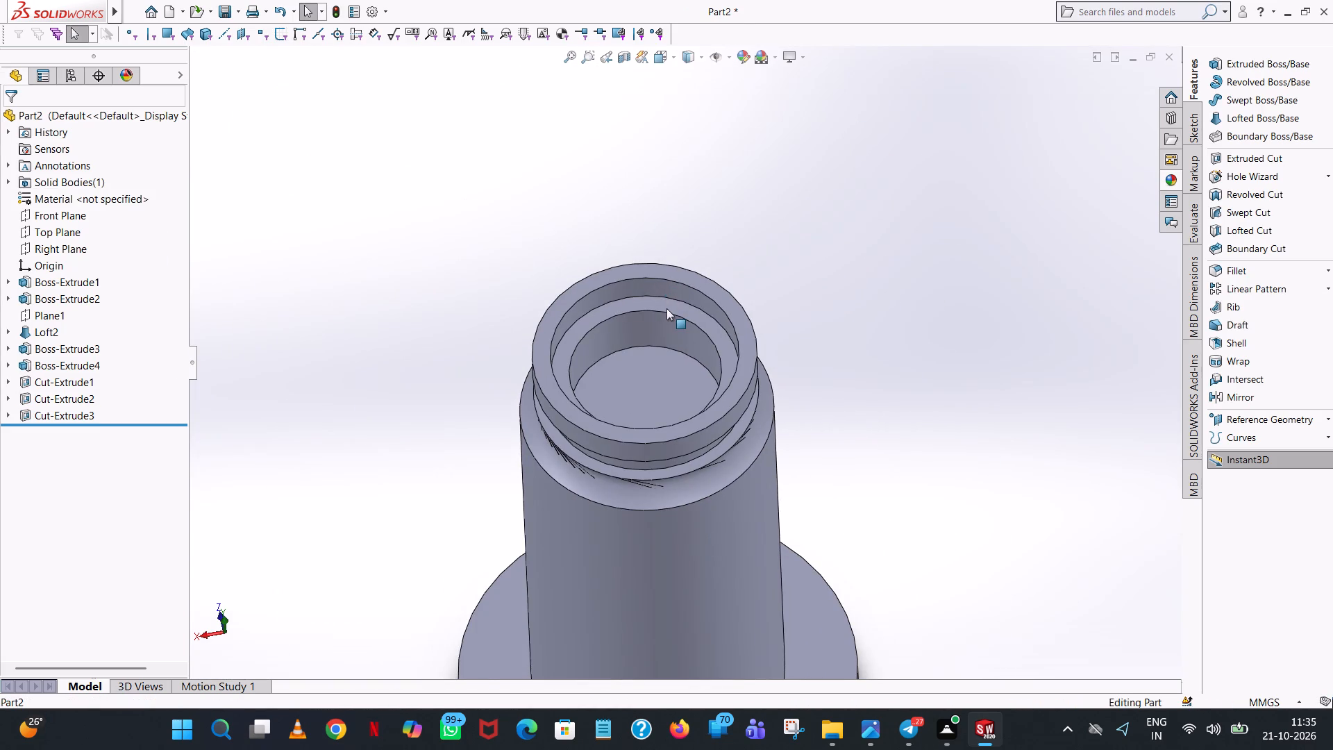
middle_click_drag(666, 308, 670, 106)
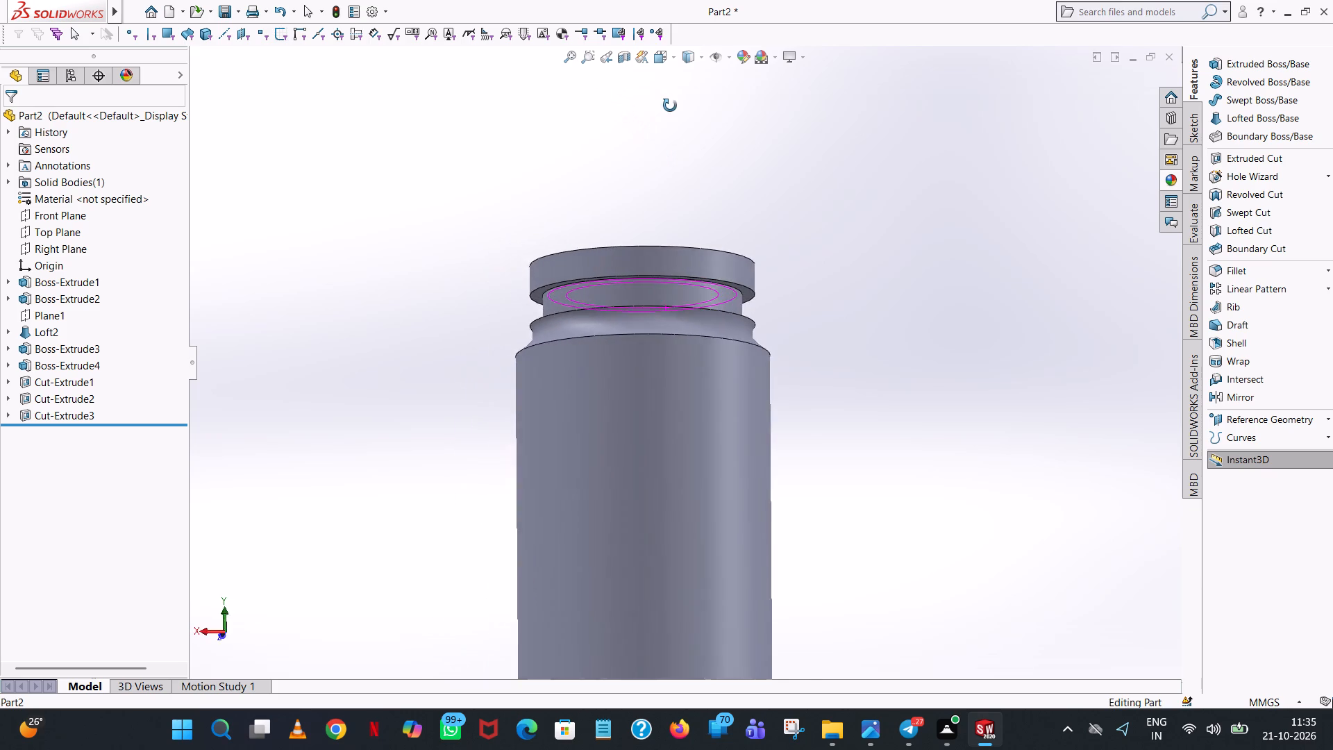
middle_click_drag(670, 106, 730, 365)
scroll(730, 365, "up", 1)
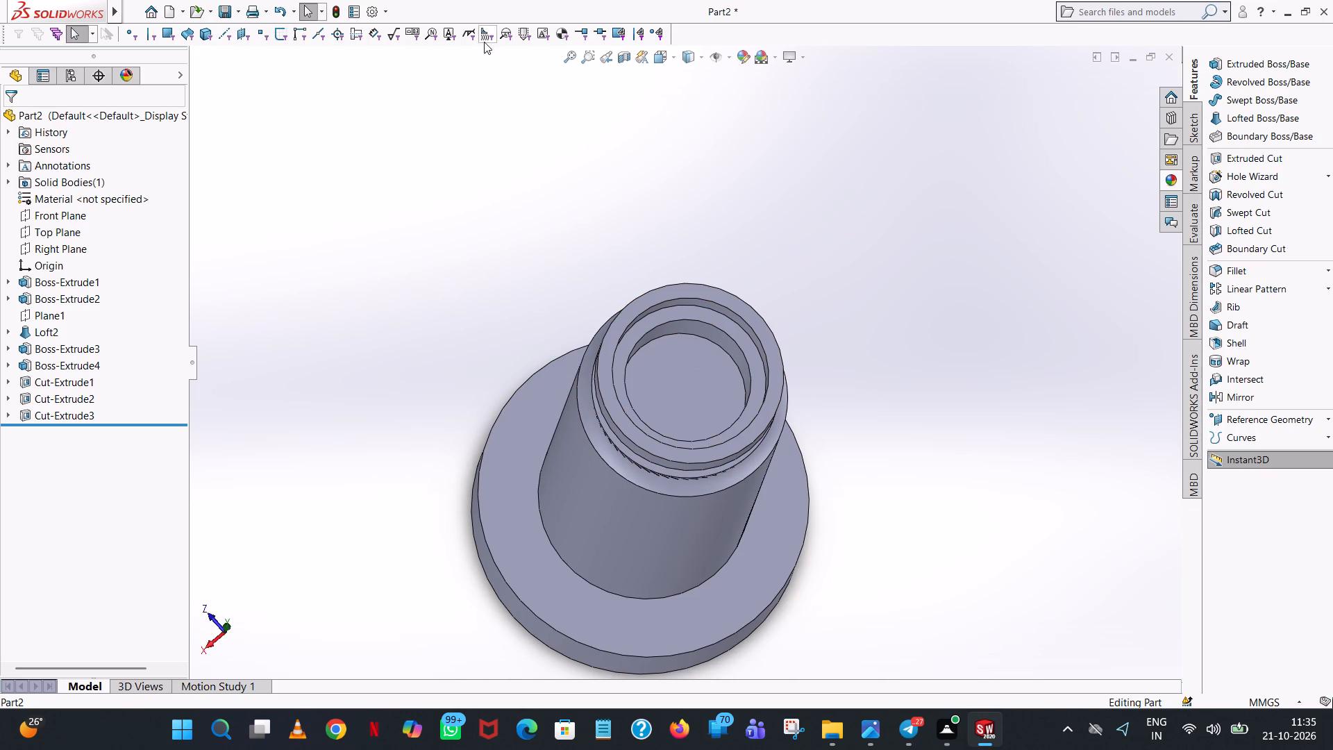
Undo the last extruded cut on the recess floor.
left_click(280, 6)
Cut the 42 mm circle again from the recess floor as a blind cut, extending its depth further down into the cylinder.
middle_click(916, 303)
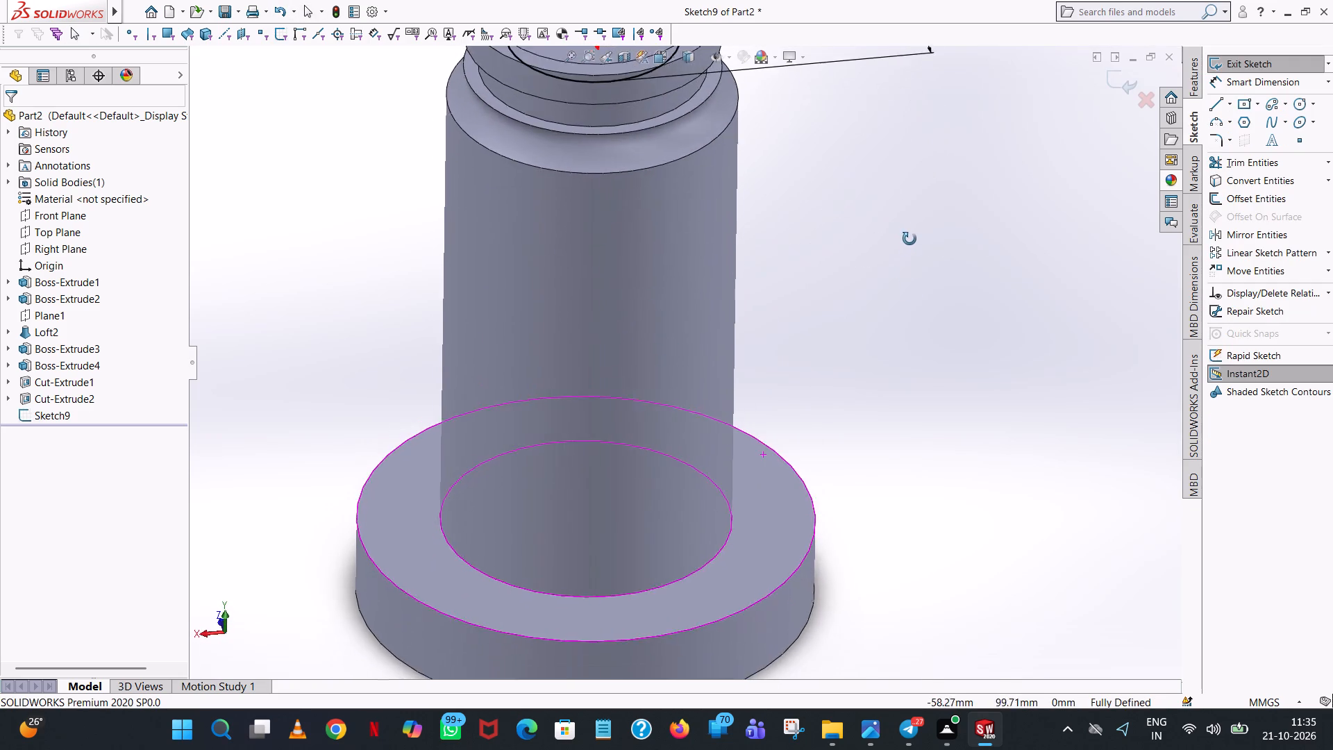
scroll(913, 308, "up", 5)
left_click(1200, 76)
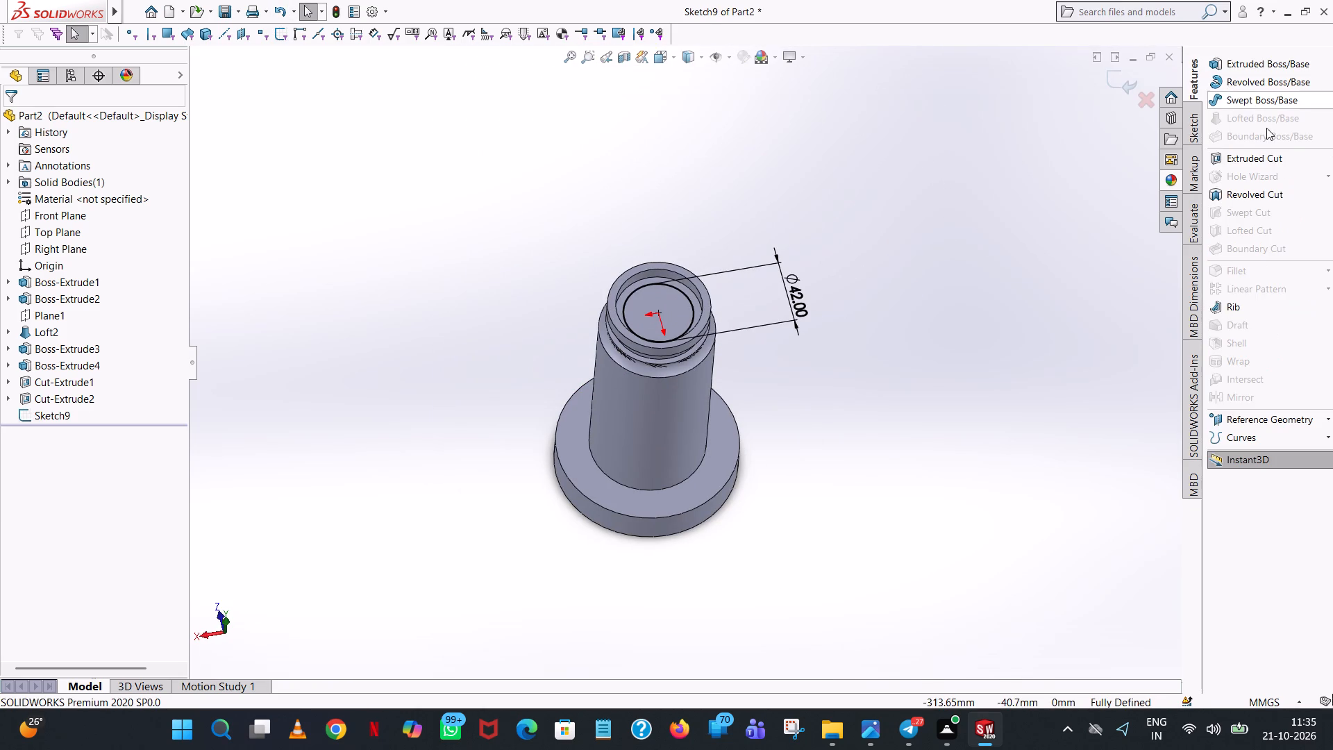
left_click(1269, 151)
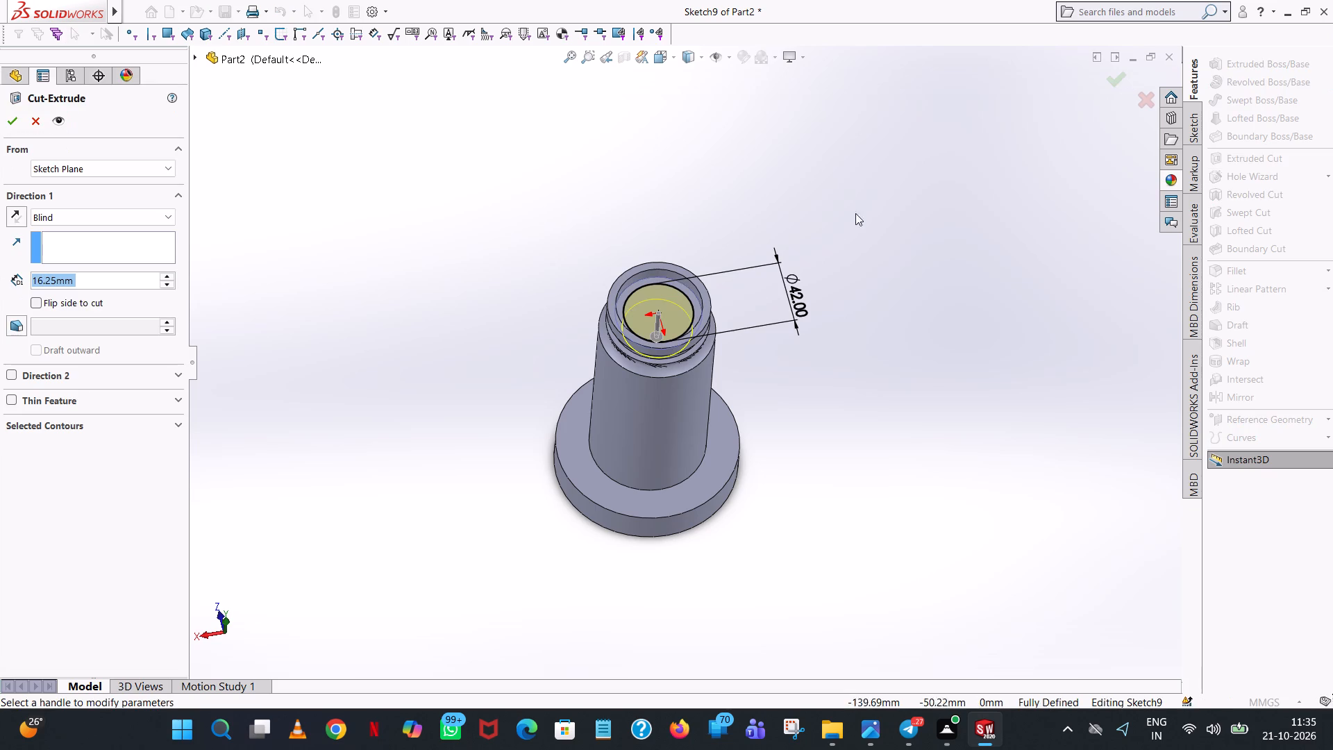
middle_click_drag(741, 328, 752, 162)
left_click_drag(663, 304, 666, 383)
left_click(8, 125)
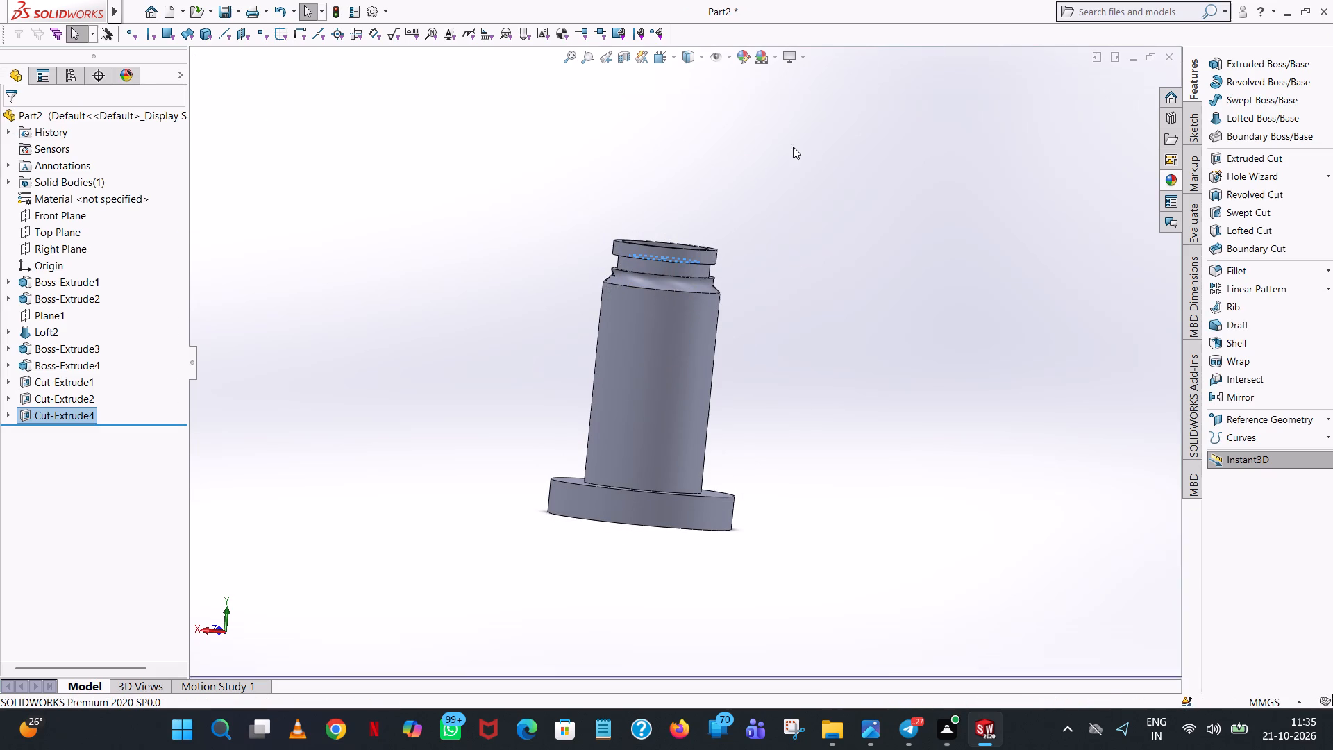
left_click(754, 169)
Examine the deepened bore at the cylinder's top end from above and from the side.
scroll(741, 172, "up", 2)
middle_click_drag(739, 177, 753, 360)
scroll(747, 290, "down", 2)
scroll(719, 361, "up", 1)
scroll(647, 363, "down", 2)
middle_click_drag(645, 376, 644, 394)
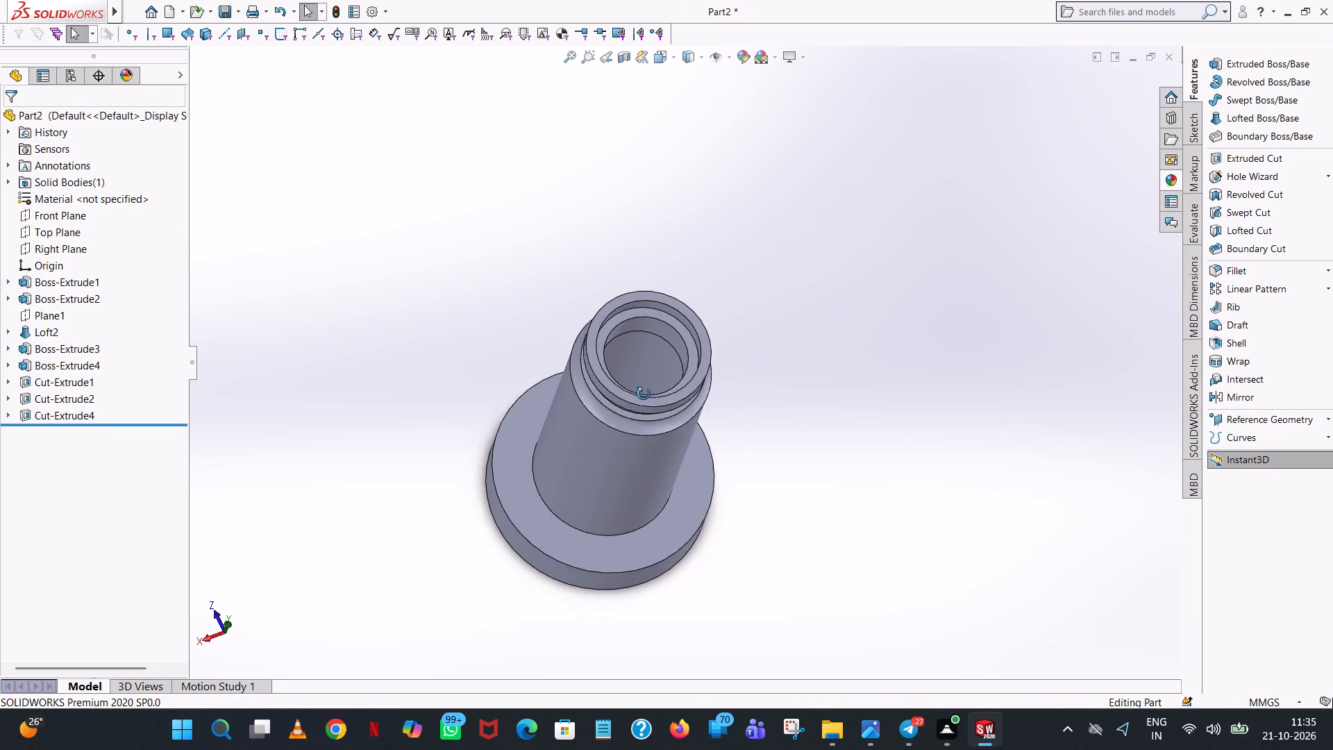
middle_click_drag(644, 394, 680, 329)
middle_click_drag(678, 328, 672, 324)
scroll(637, 314, "down", 1)
middle_click_drag(597, 304, 610, 149)
scroll(504, 248, "up", 1)
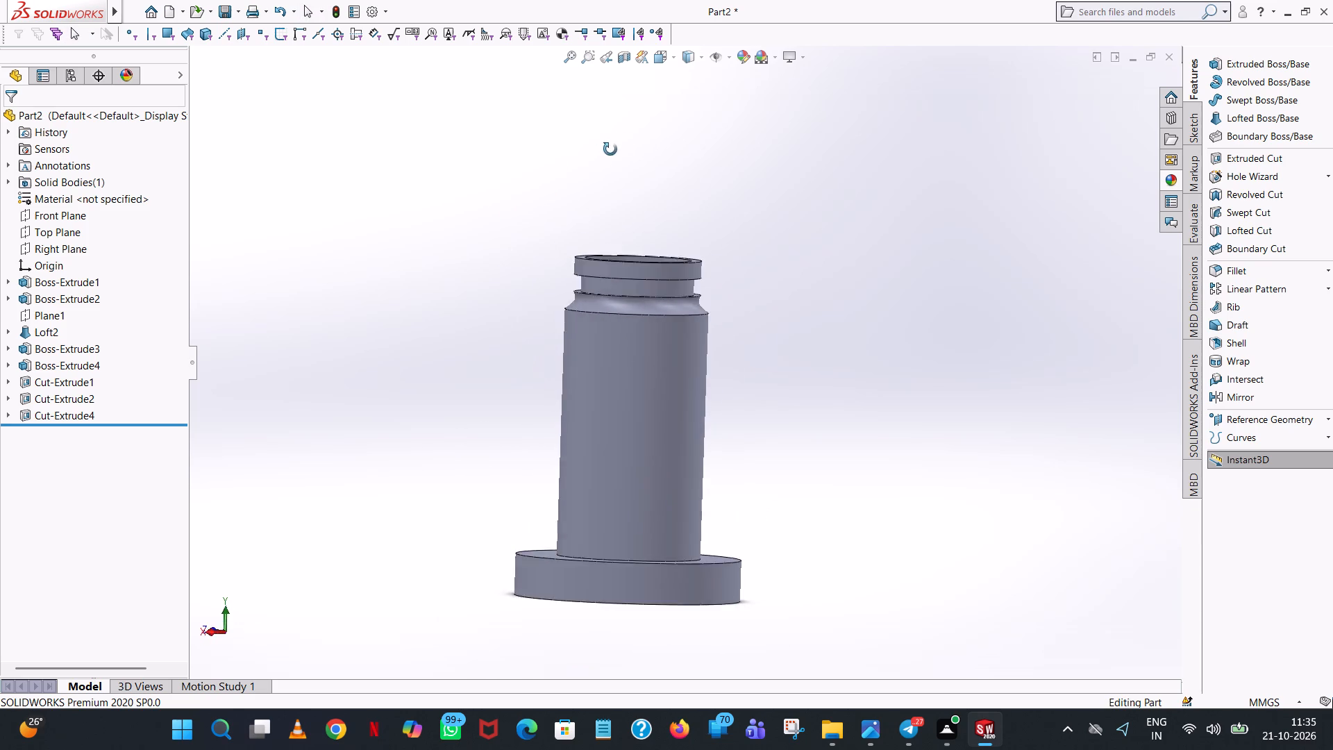
middle_click_drag(610, 149, 642, 294)
scroll(497, 337, "down", 1)
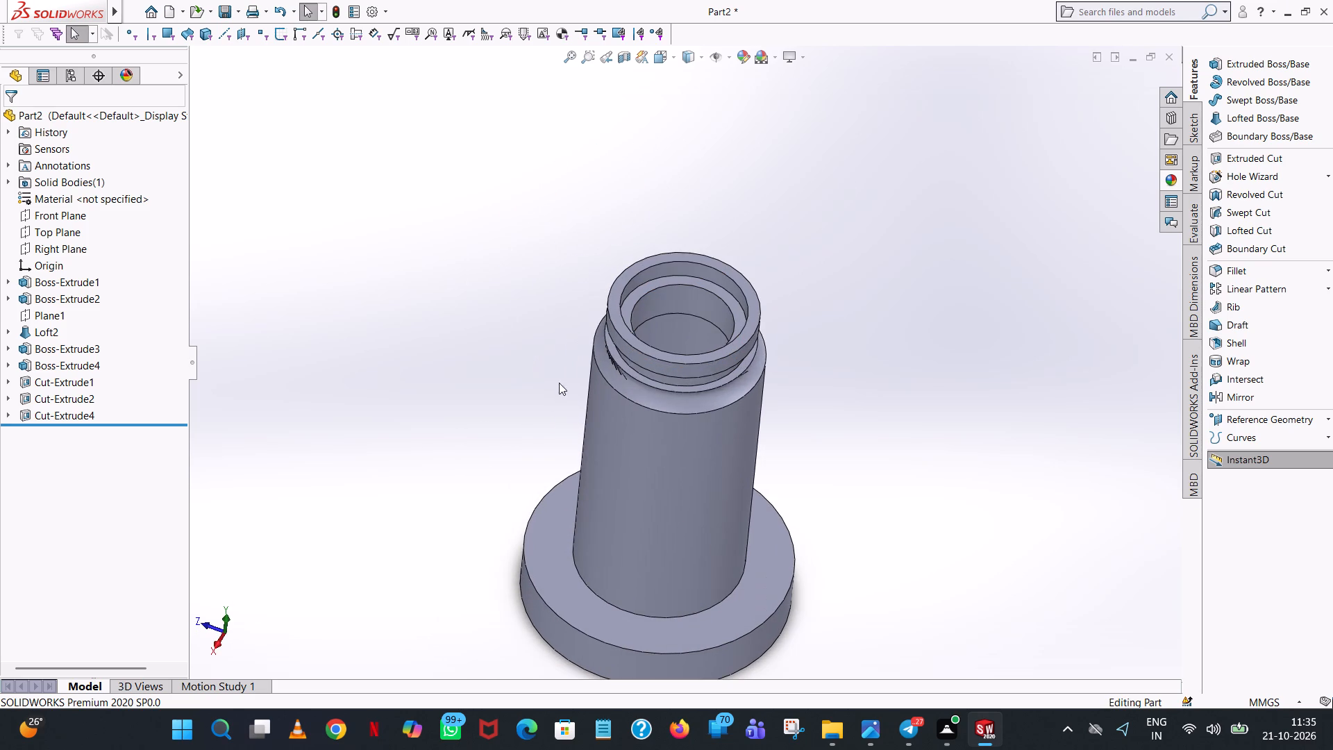
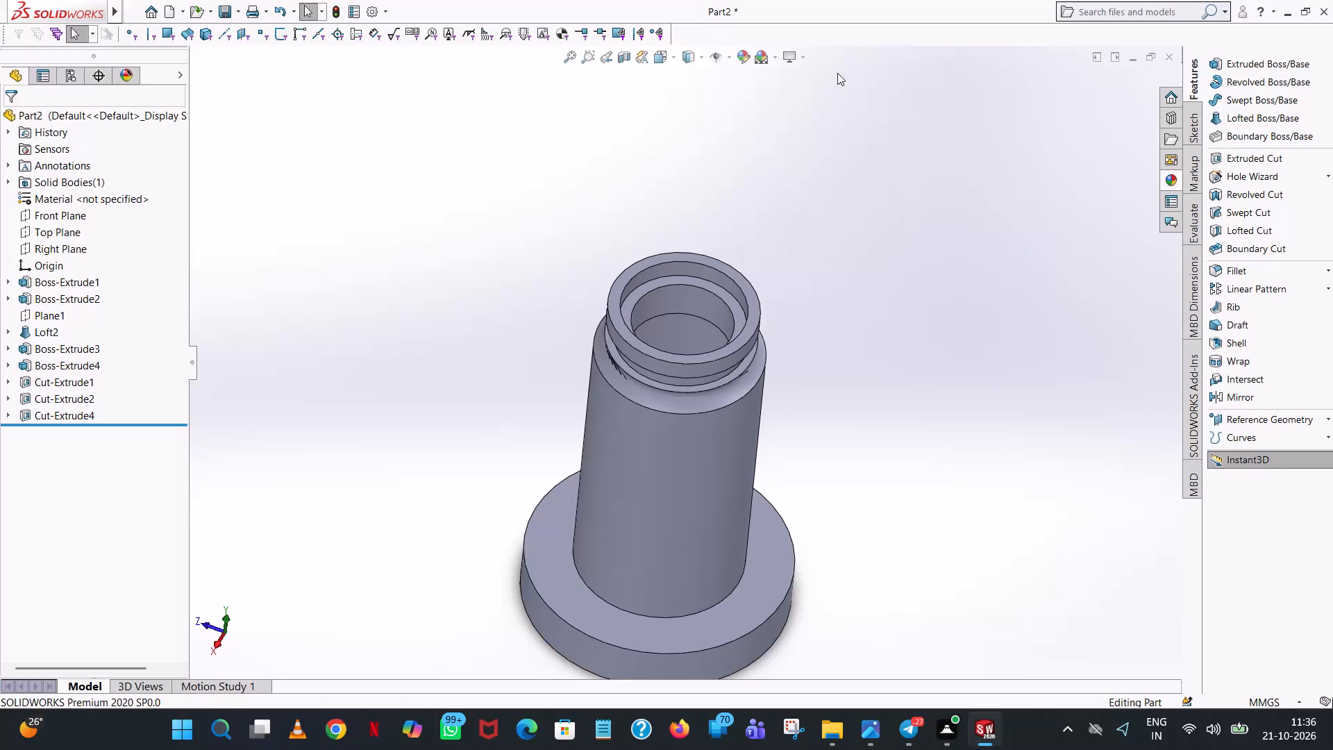
Examine the flanged cylinder from above, from the side and from below, including its neck and flange.
scroll(867, 344, "up", 2)
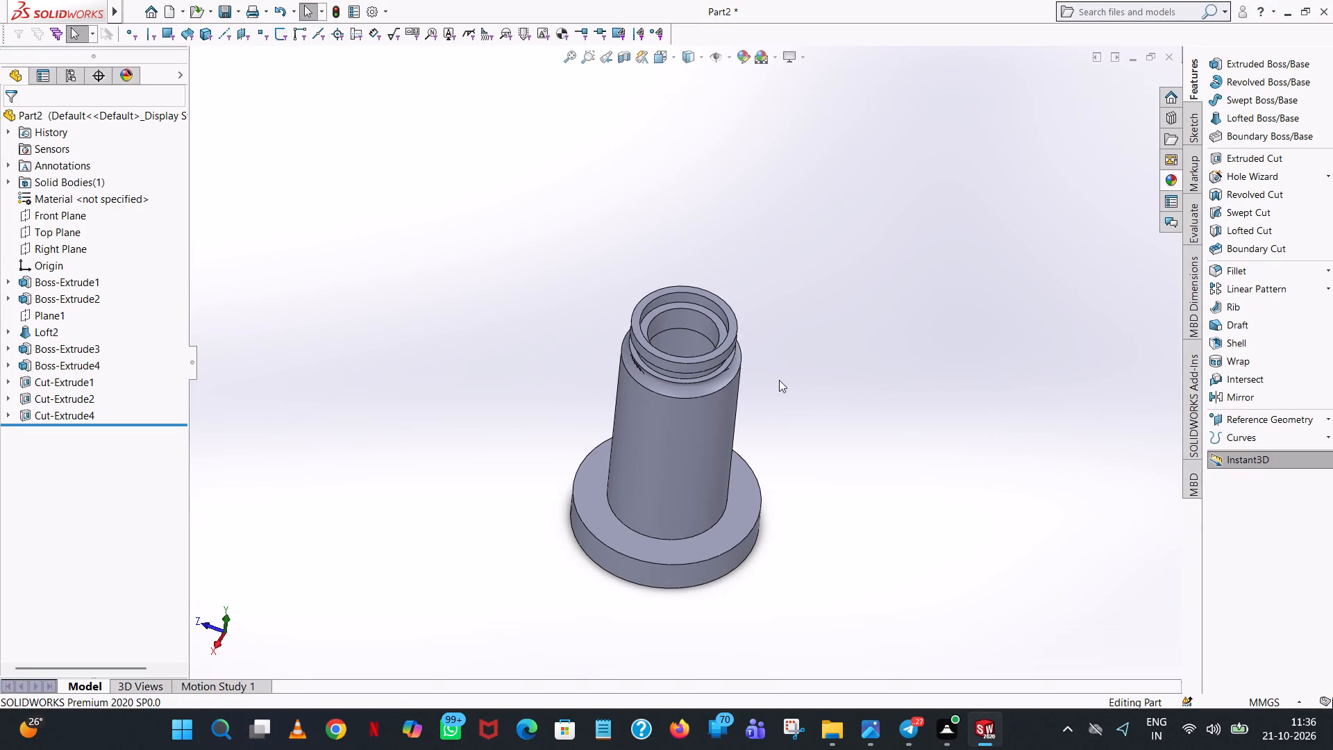
middle_click_drag(779, 379, 927, 285)
scroll(845, 194, "up", 1)
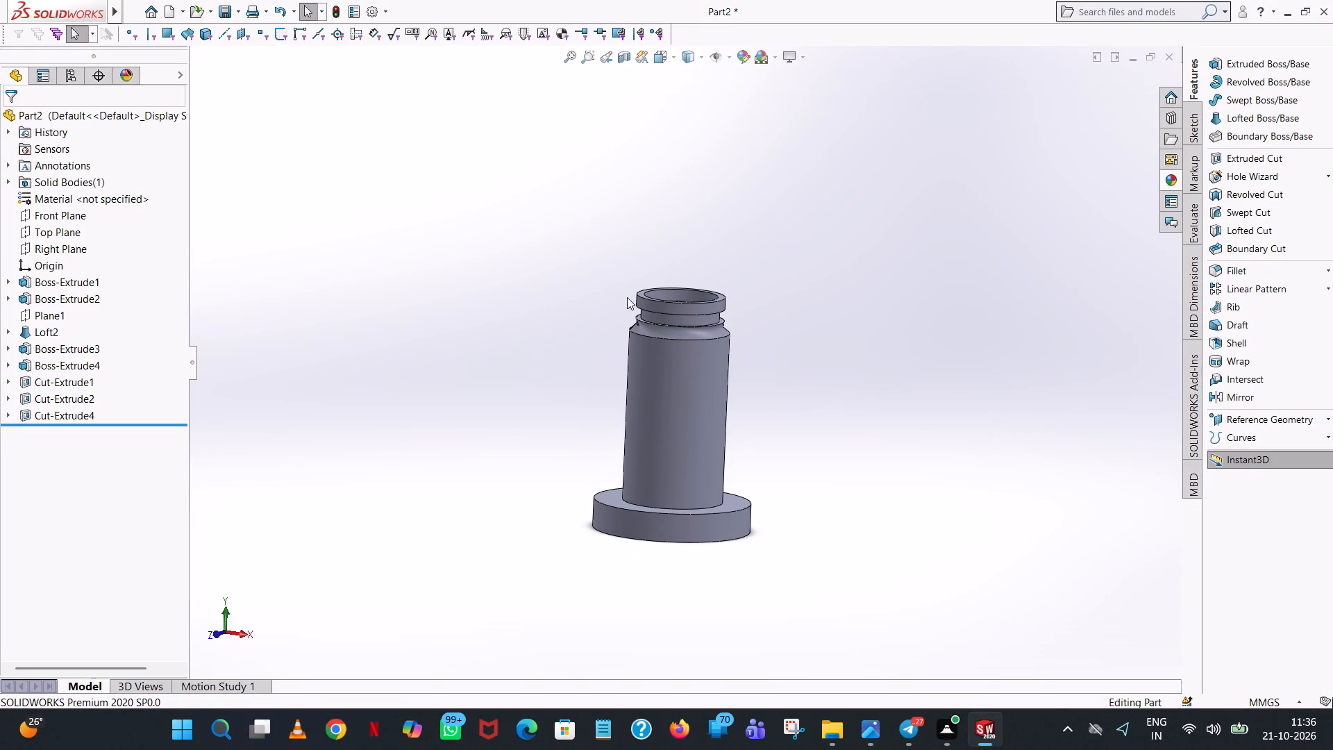
middle_click_drag(657, 386, 678, 314)
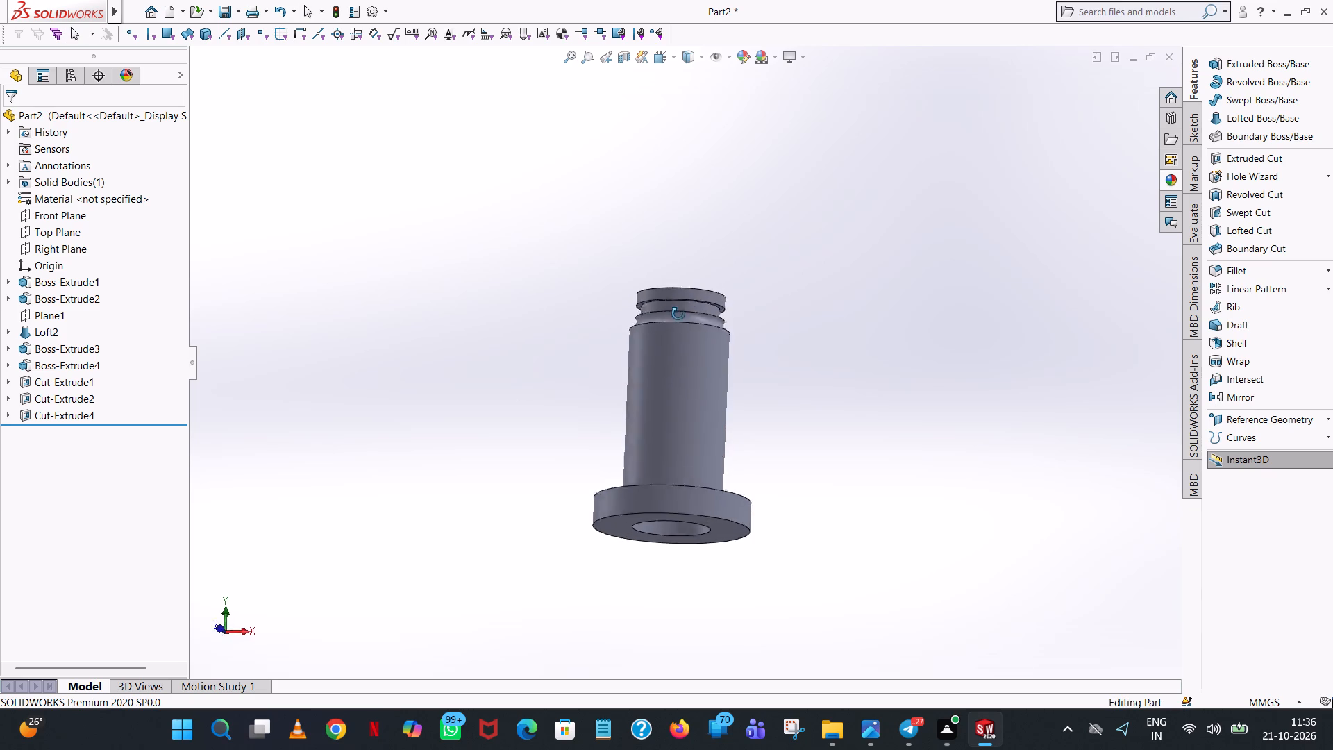
middle_click_drag(678, 314, 762, 469)
scroll(756, 356, "up", 1)
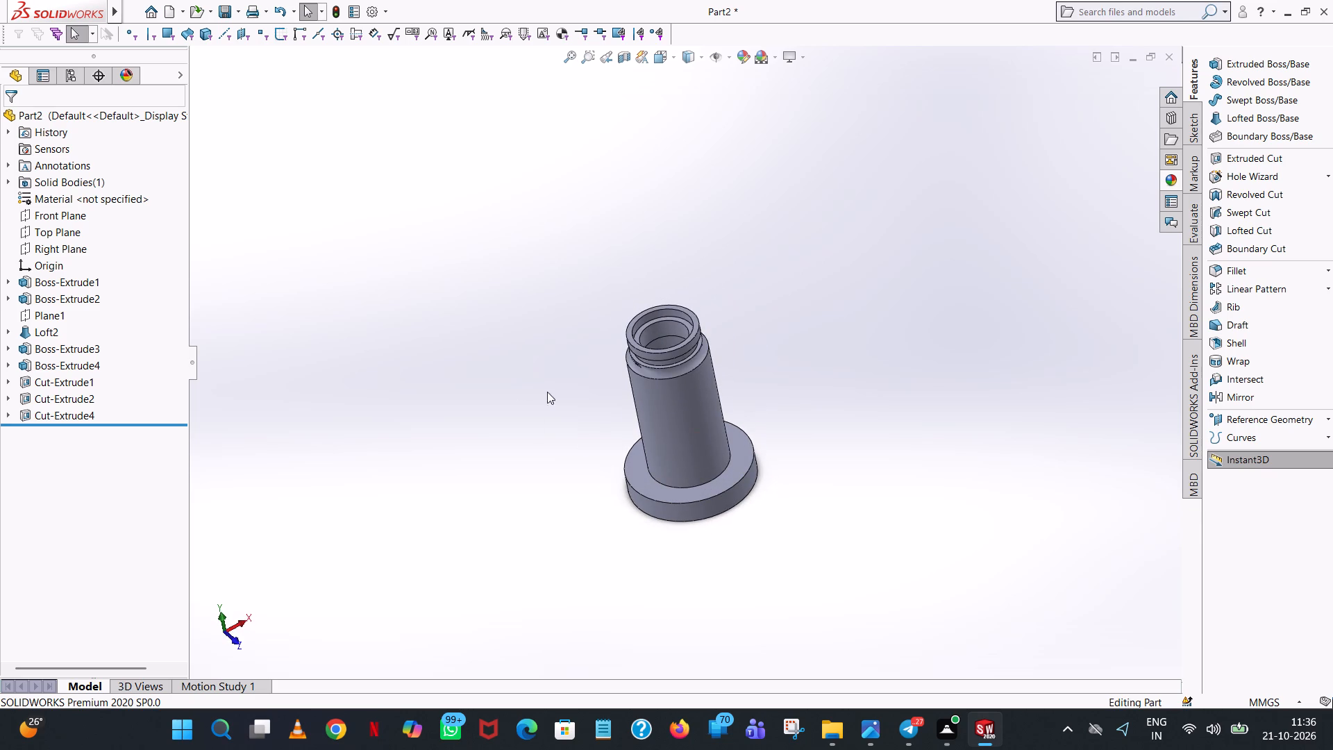
scroll(727, 414, "down", 4)
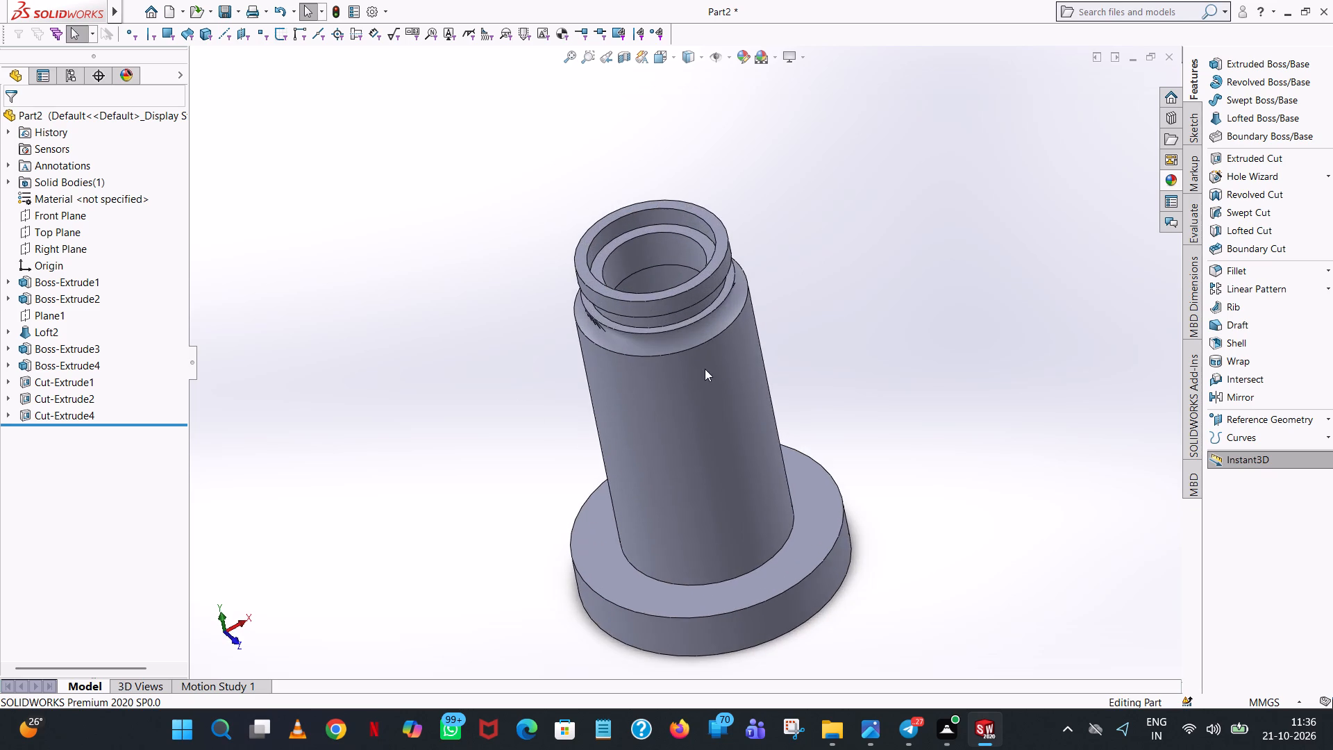
middle_click_drag(705, 368, 710, 244)
scroll(713, 247, "up", 1)
right_click(687, 406)
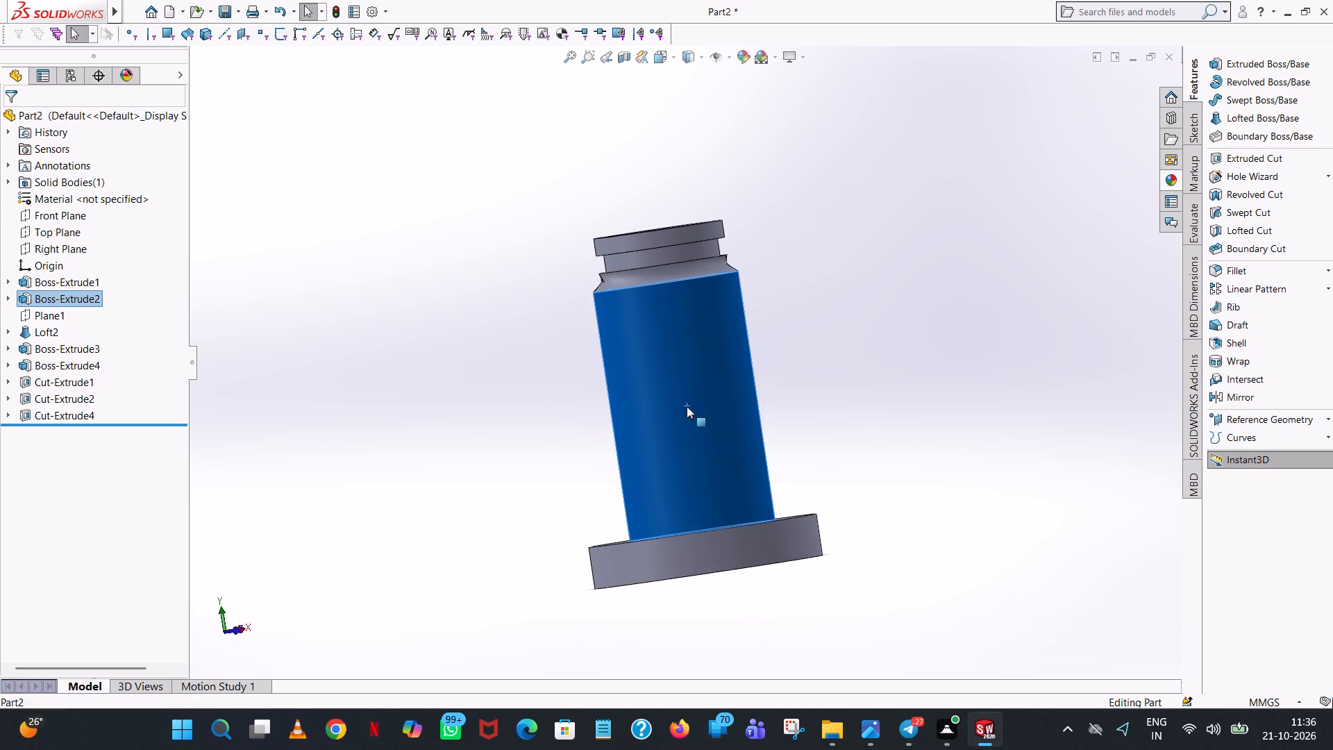
left_click(965, 322)
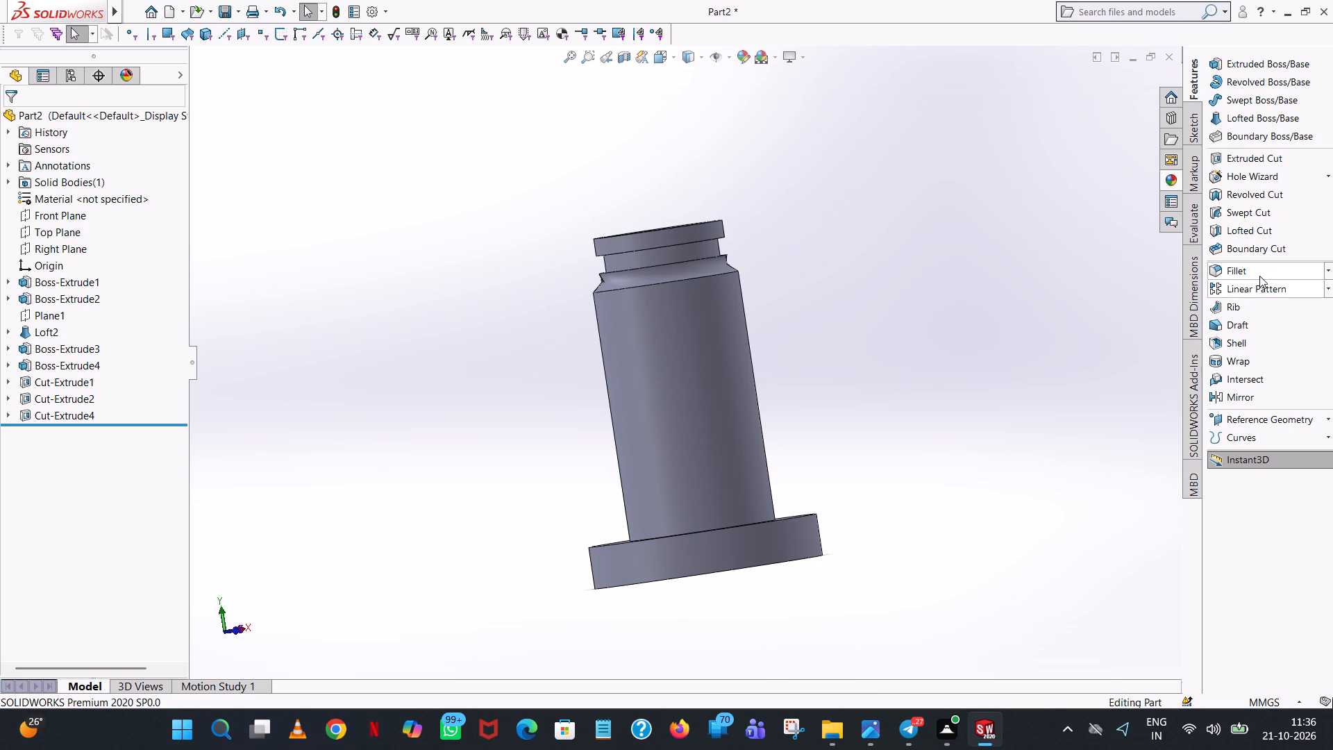
Fillet the edge where the cylinder body meets the top of the base flange with a 10 mm radius.
left_click(1259, 275)
middle_click_drag(826, 292, 838, 335)
scroll(838, 335, "up", 1)
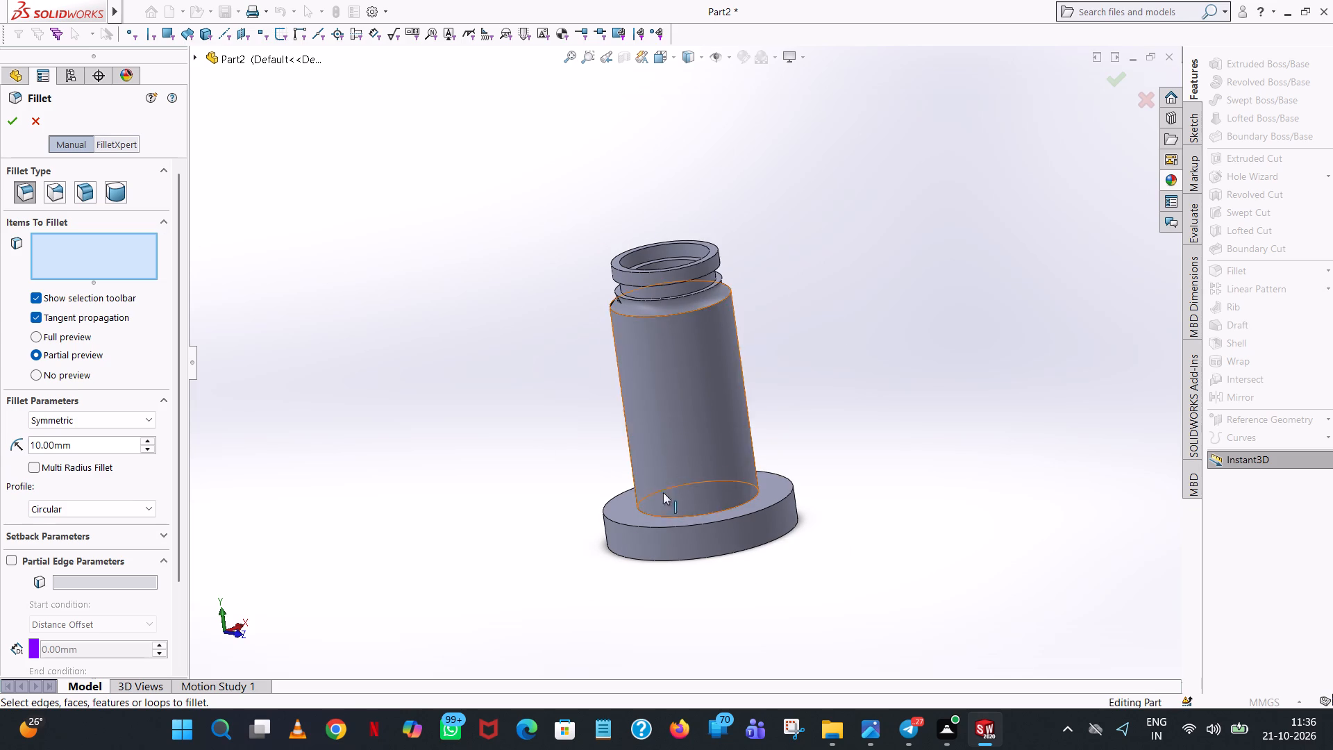
scroll(661, 535, "down", 7)
left_click(796, 326)
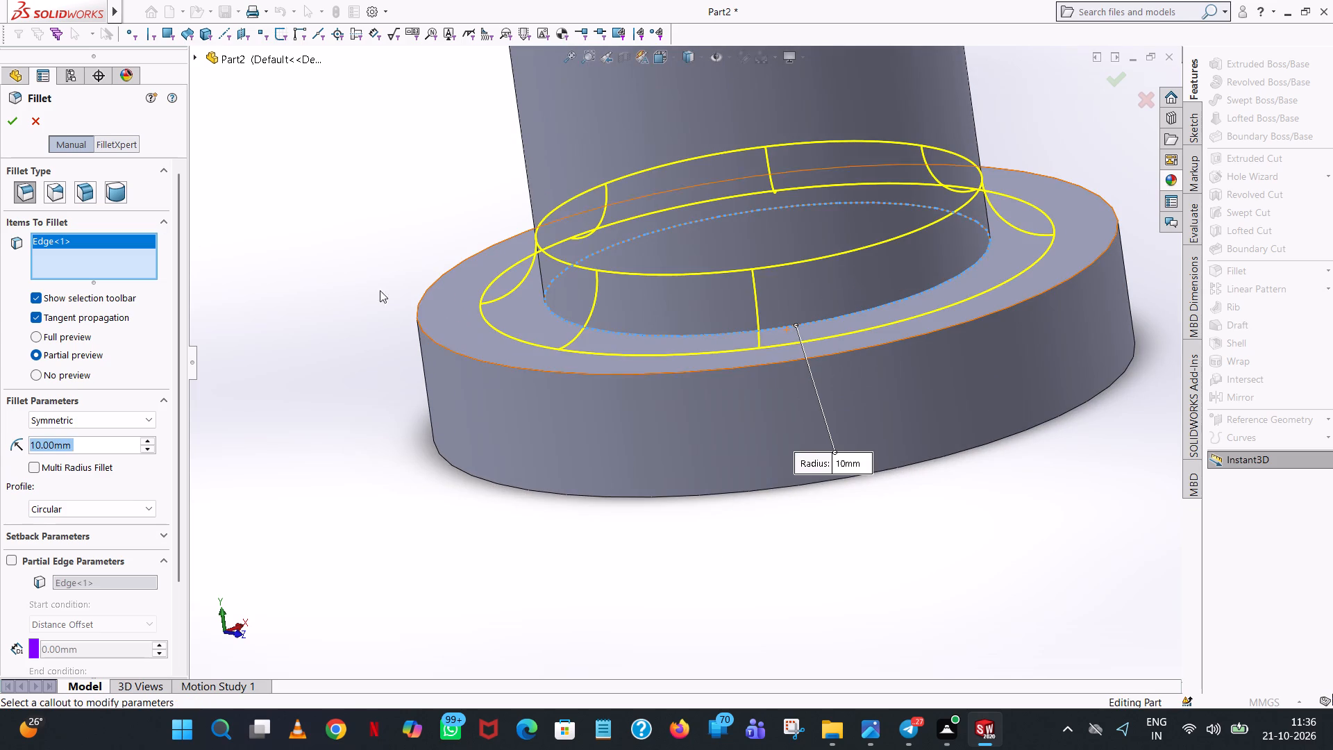
left_click(7, 124)
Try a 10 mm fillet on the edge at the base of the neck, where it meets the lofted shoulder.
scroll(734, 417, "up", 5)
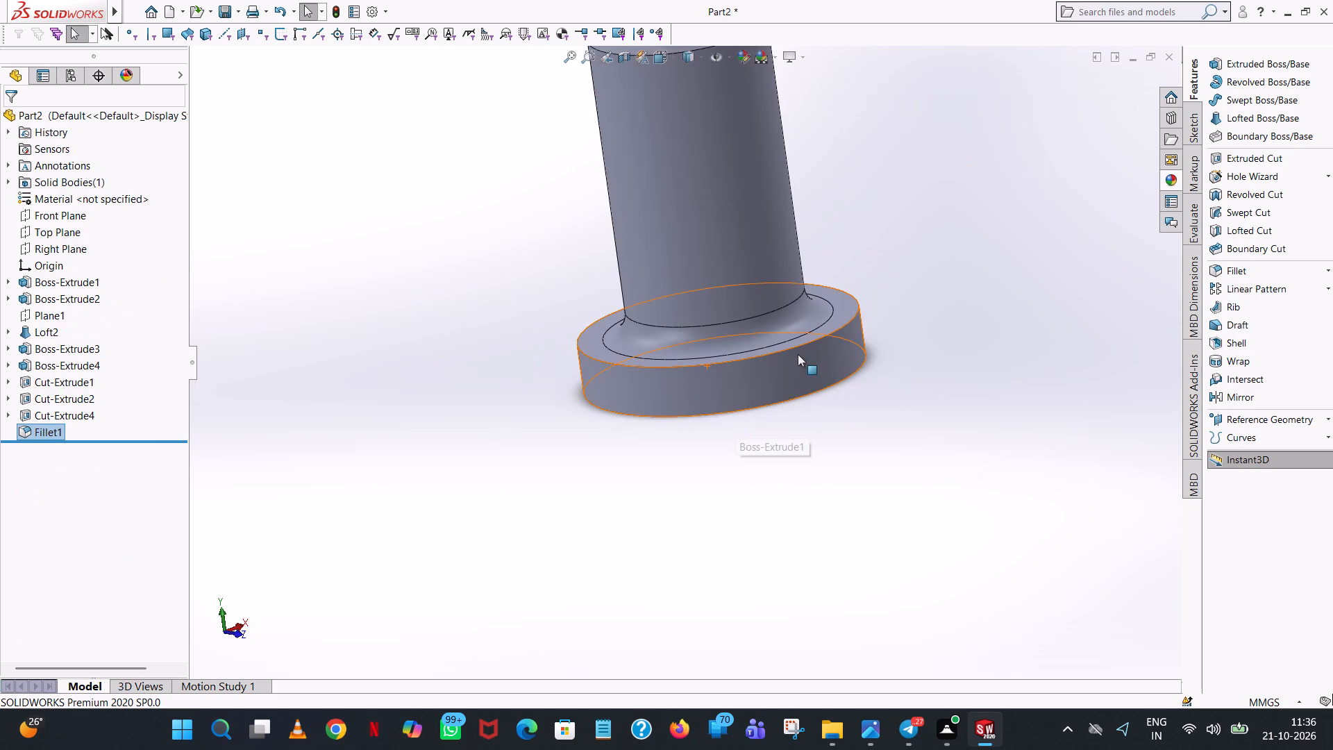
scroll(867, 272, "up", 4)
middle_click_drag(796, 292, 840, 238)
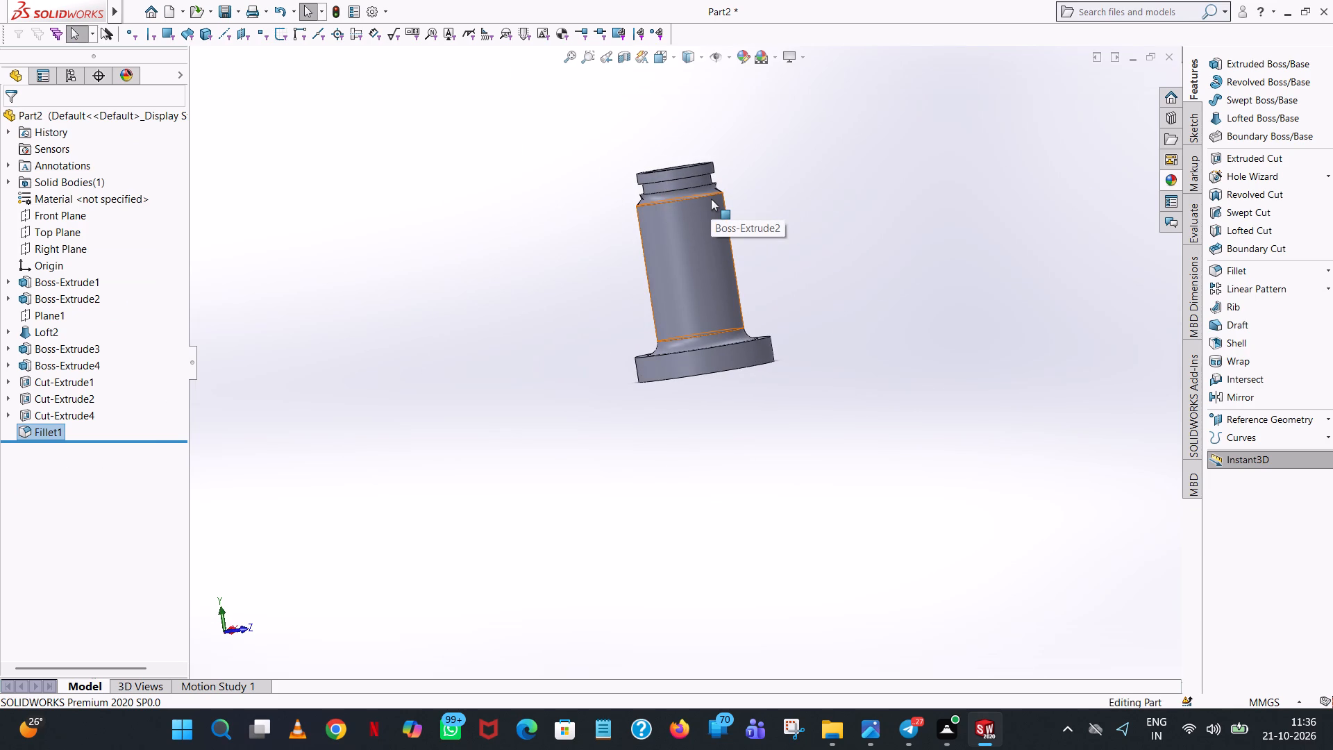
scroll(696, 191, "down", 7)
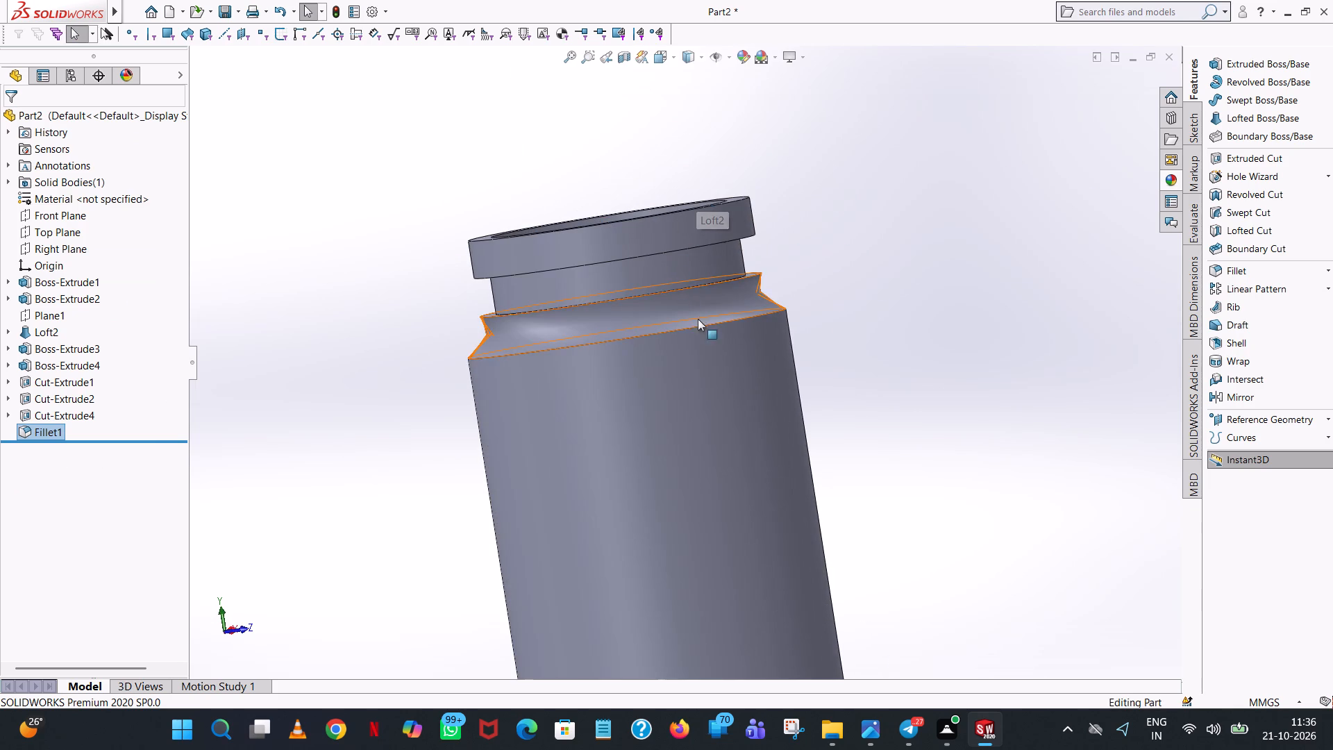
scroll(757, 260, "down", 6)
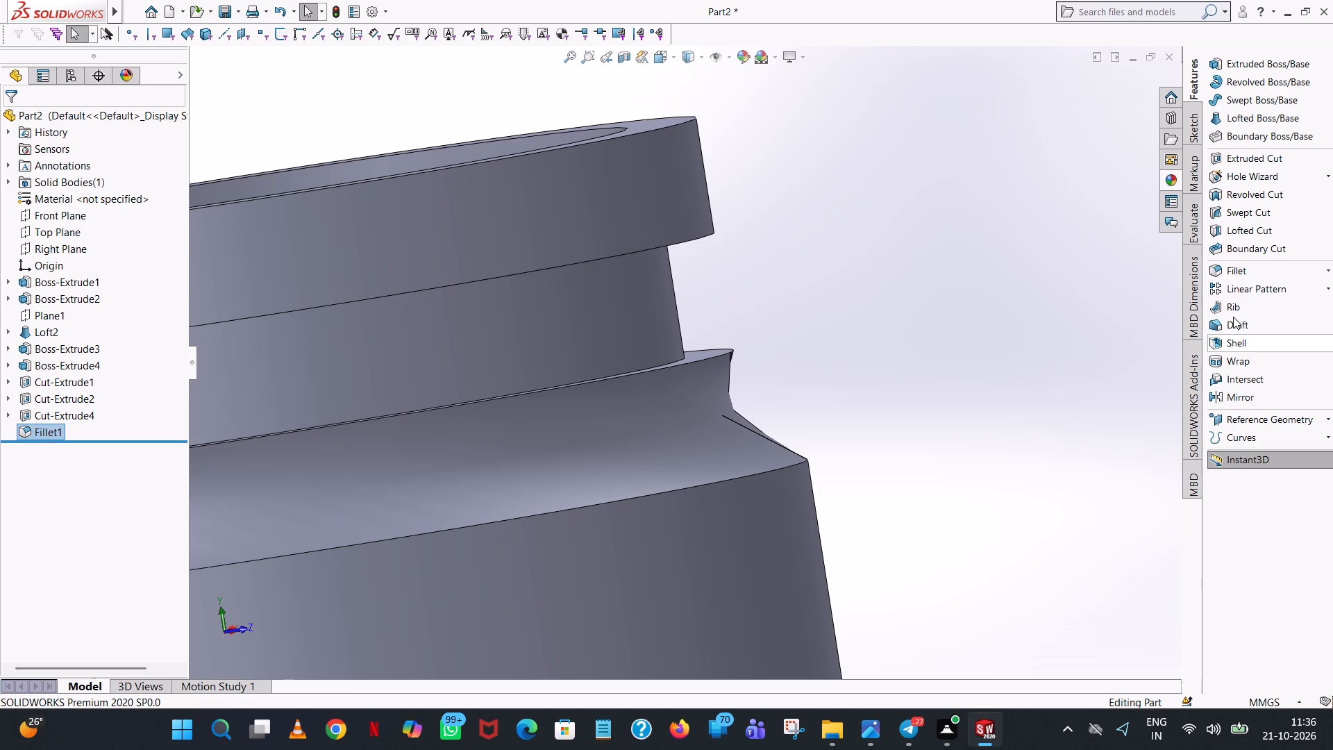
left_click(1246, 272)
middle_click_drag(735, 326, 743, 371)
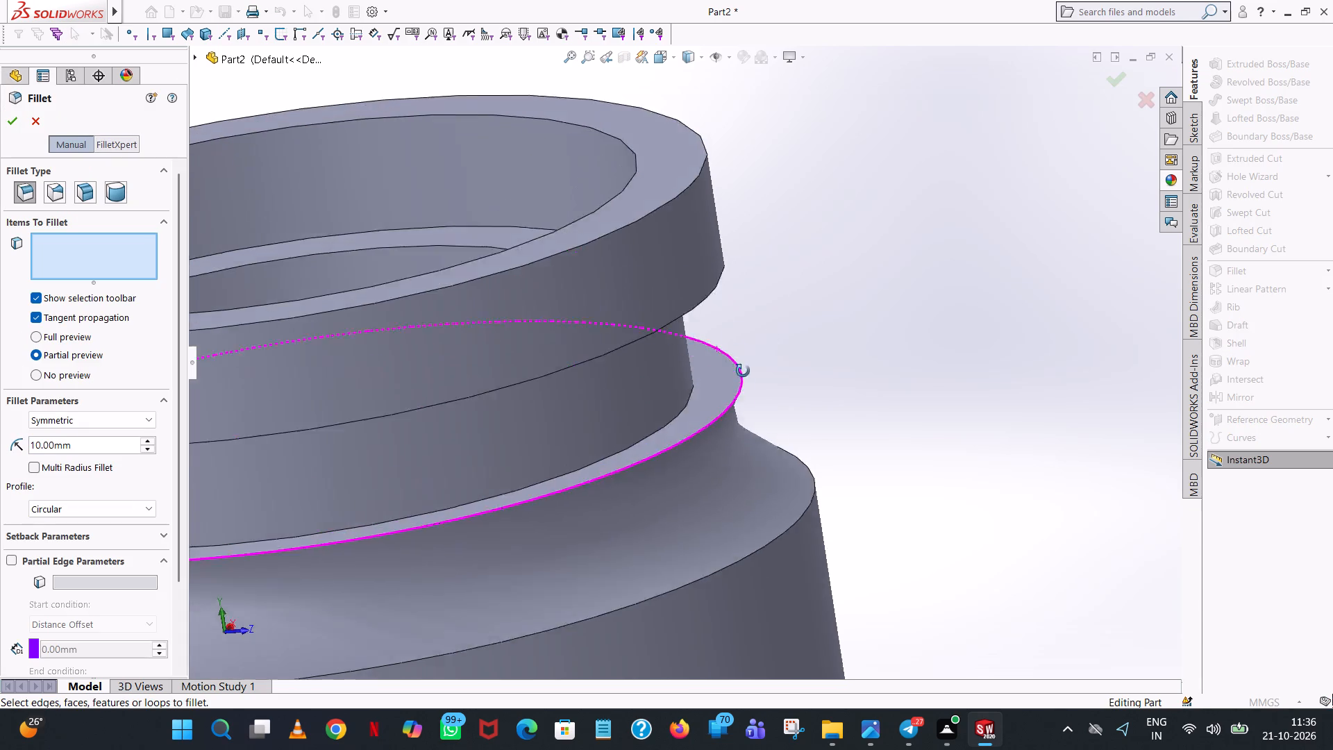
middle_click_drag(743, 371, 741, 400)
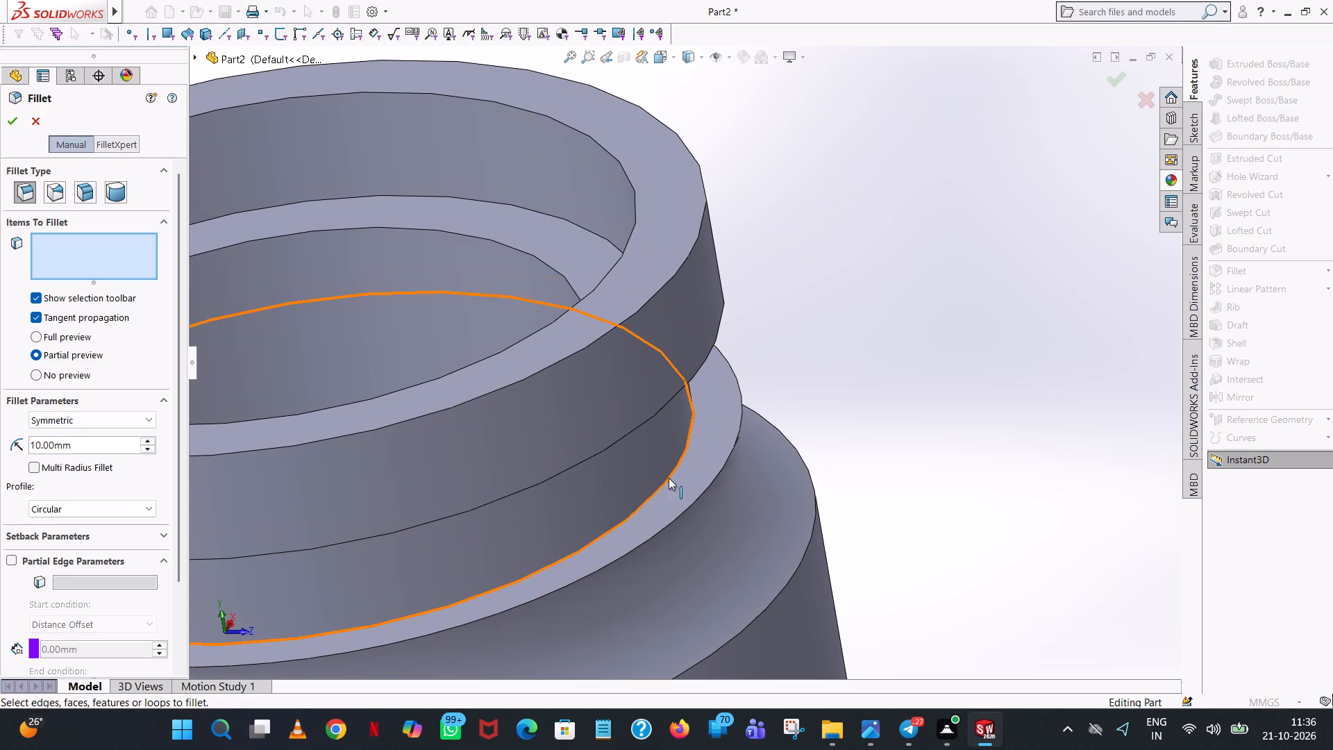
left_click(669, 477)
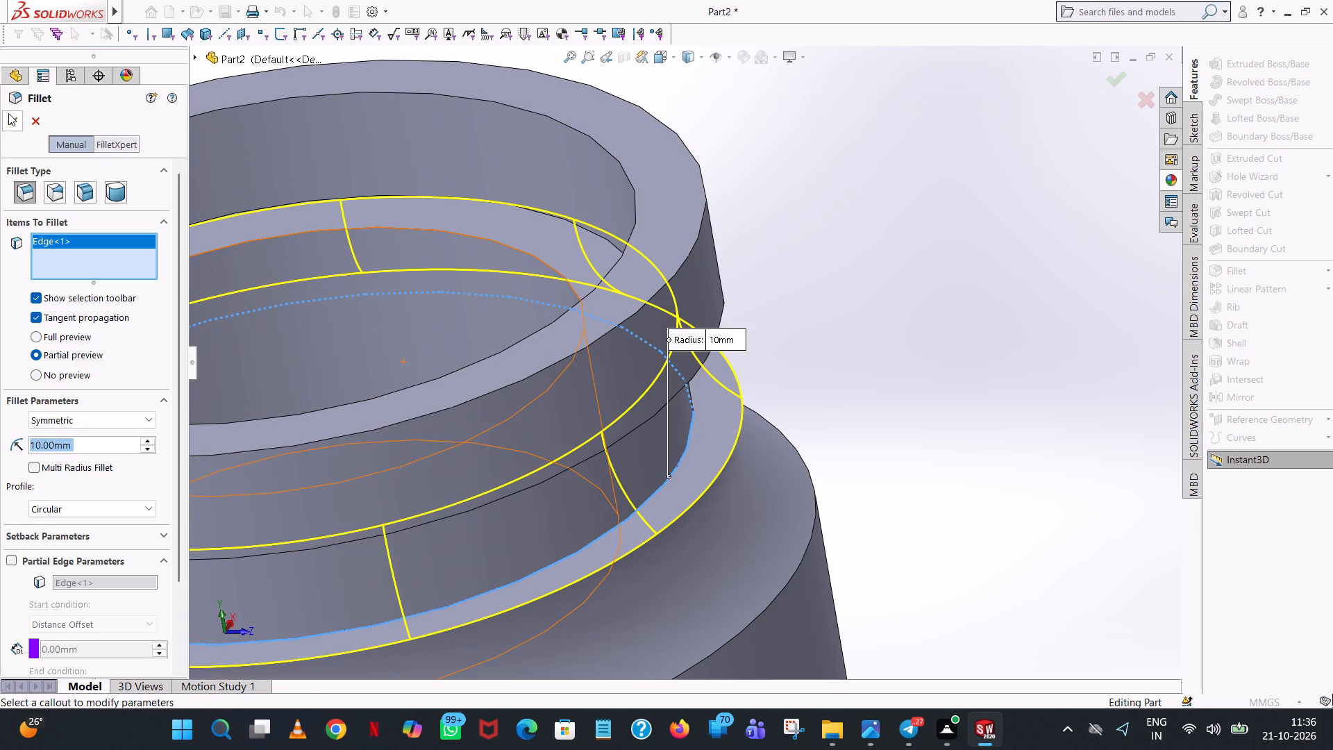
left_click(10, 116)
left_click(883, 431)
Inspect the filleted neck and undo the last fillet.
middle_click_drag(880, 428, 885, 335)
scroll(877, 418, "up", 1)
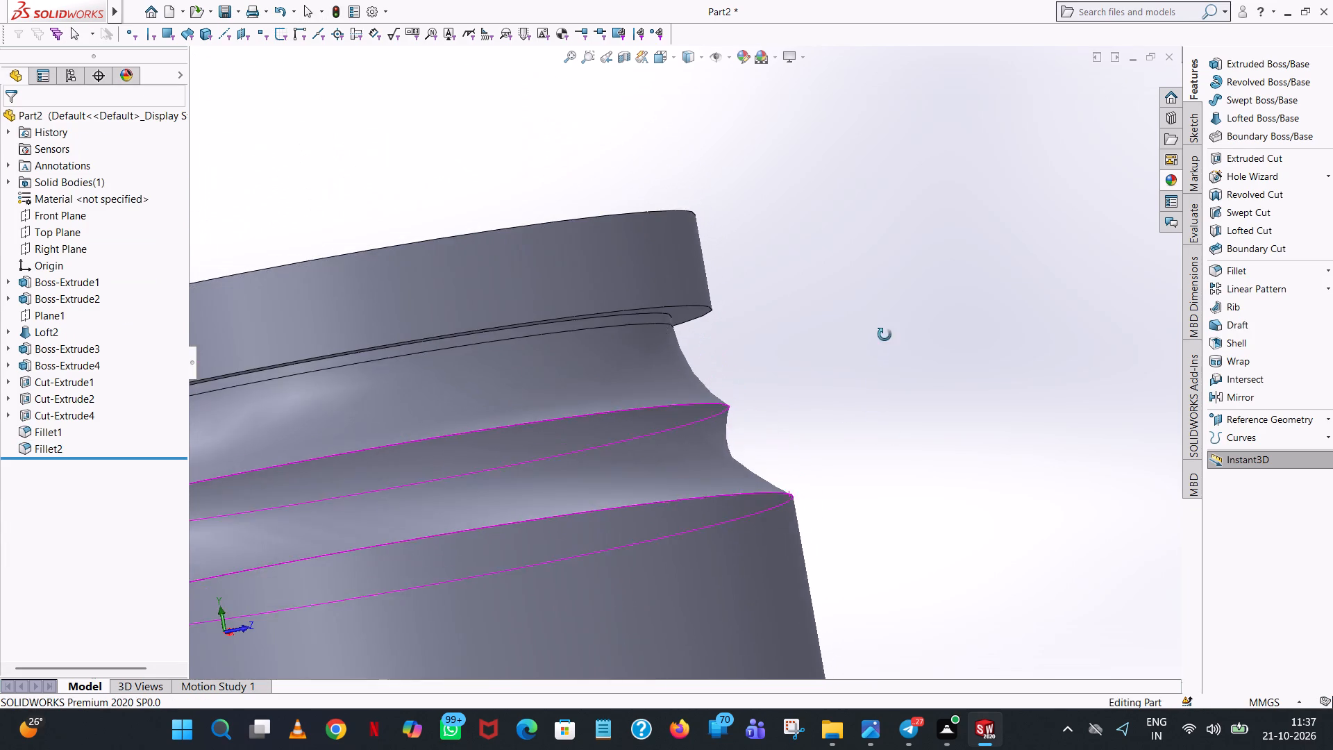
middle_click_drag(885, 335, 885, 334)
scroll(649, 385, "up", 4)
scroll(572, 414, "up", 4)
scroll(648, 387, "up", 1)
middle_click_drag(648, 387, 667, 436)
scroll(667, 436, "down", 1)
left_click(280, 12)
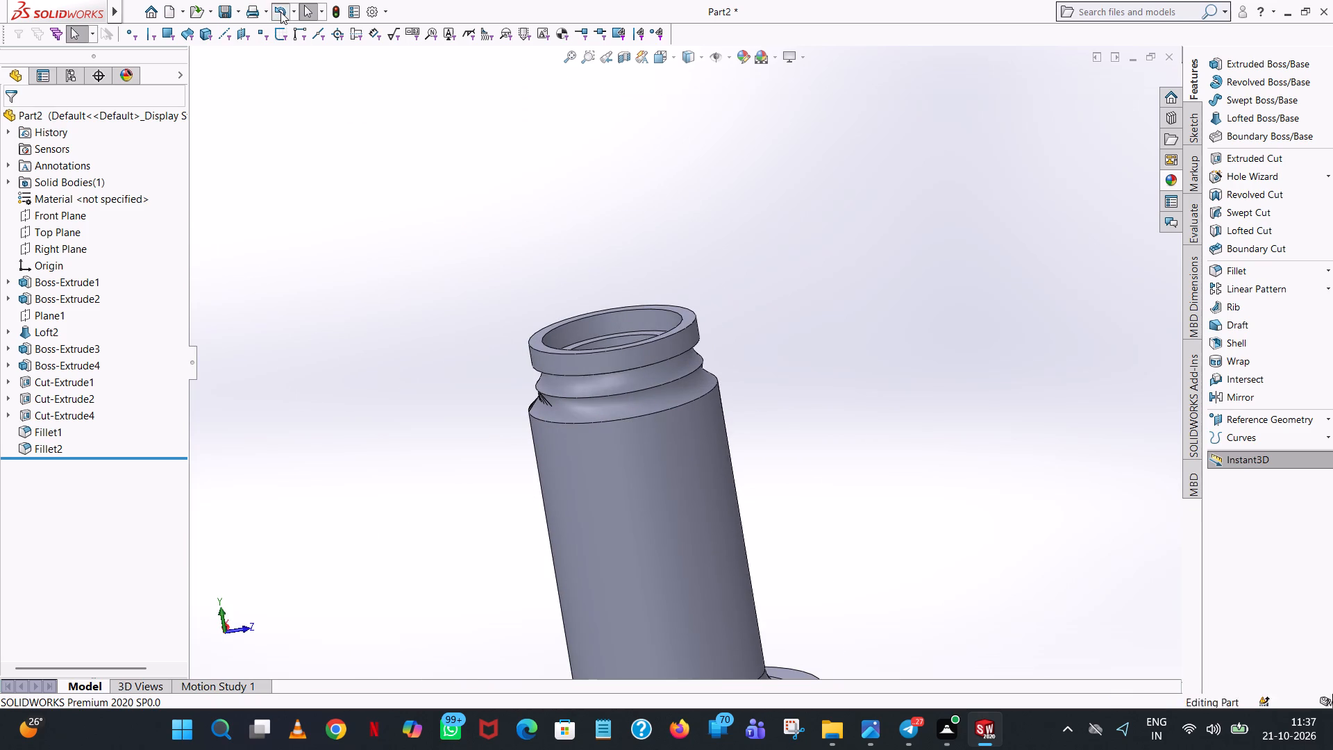
Fillet the edge at the base of the neck, where it meets the lofted shoulder, with a 2 mm radius.
scroll(808, 356, "up", 4)
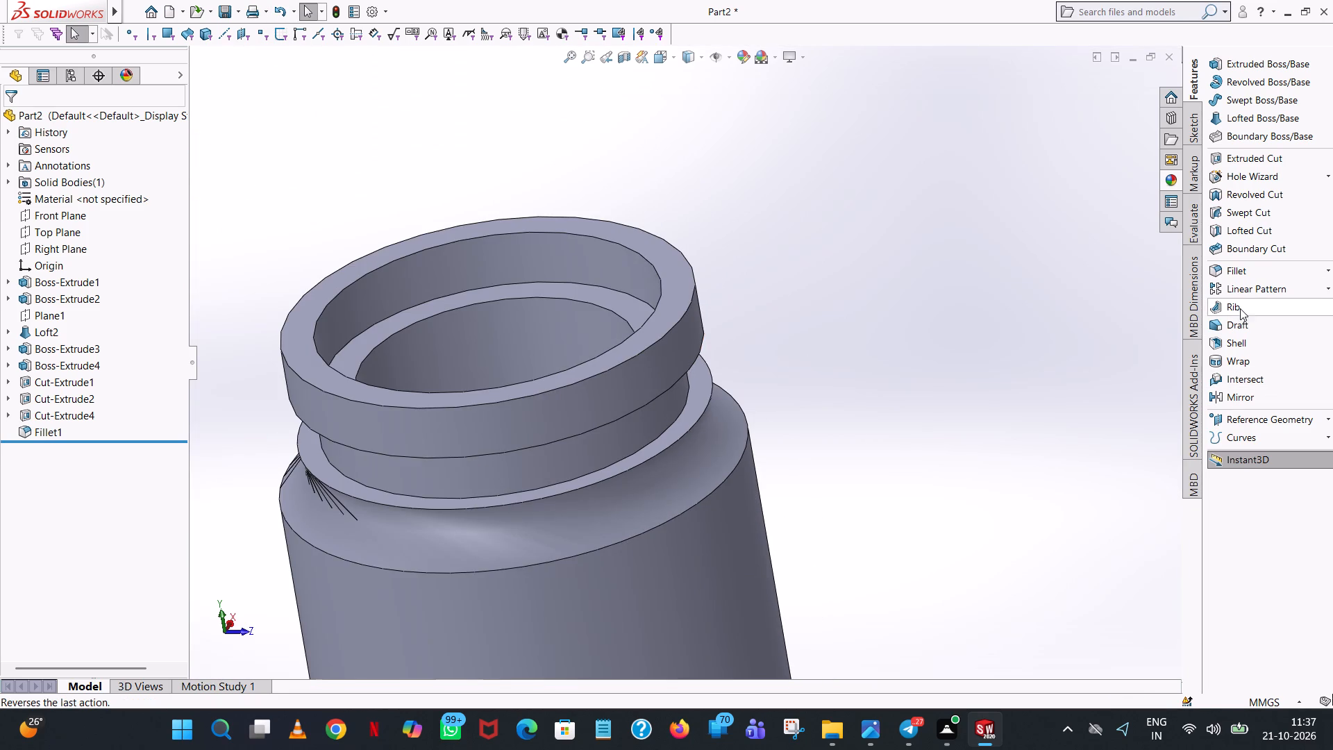
left_click(1246, 276)
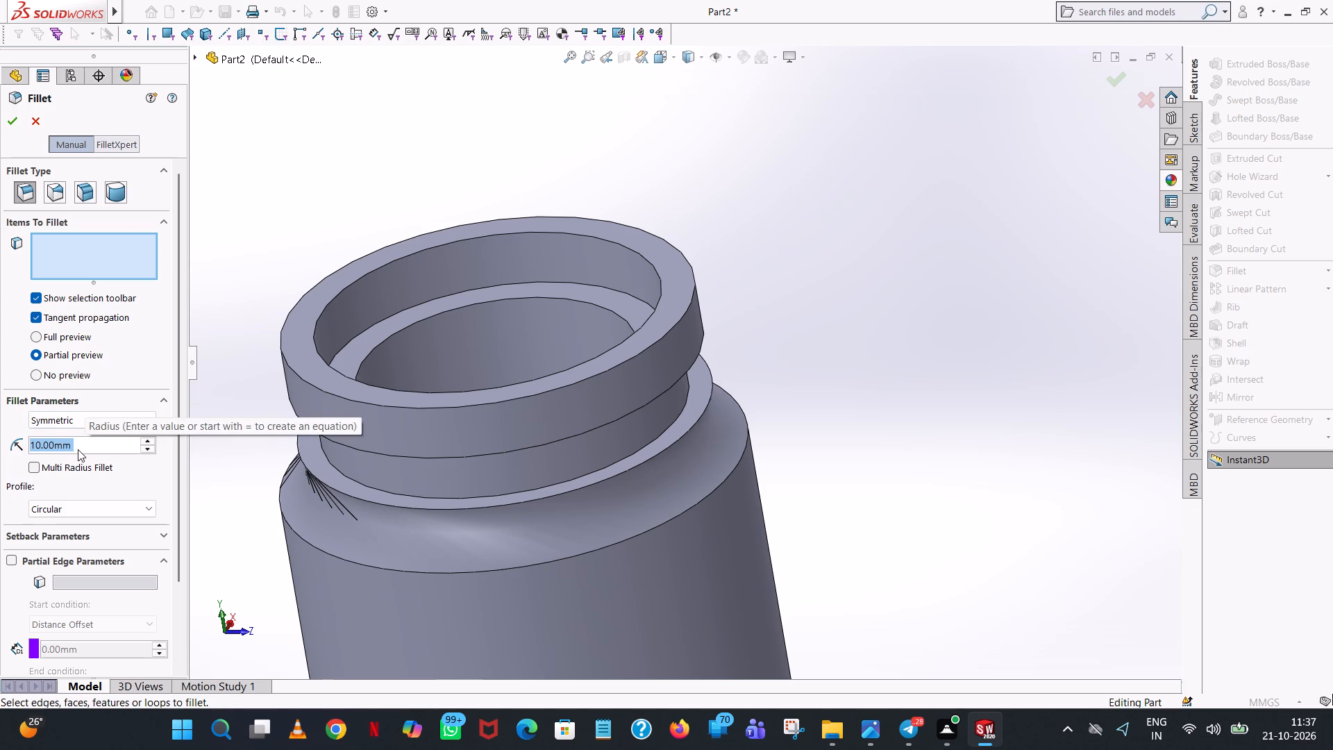
key("2")
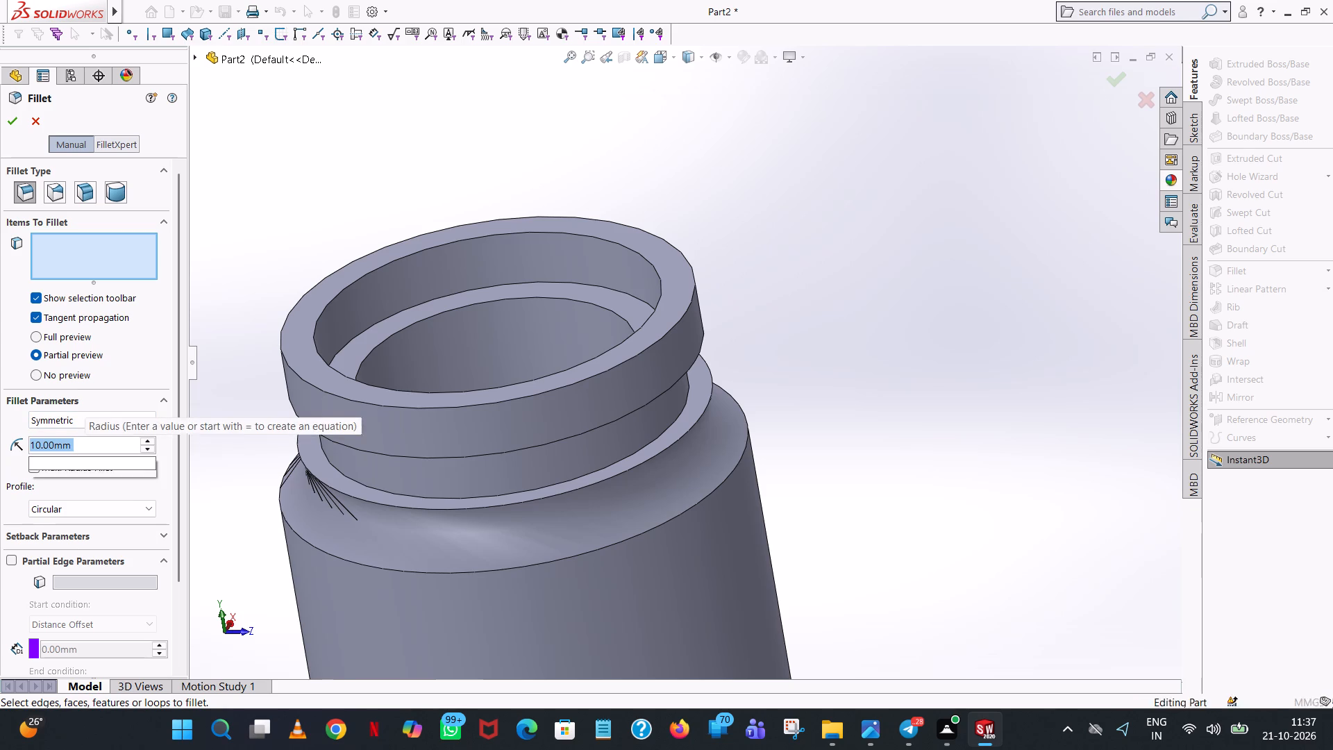
left_click(653, 153)
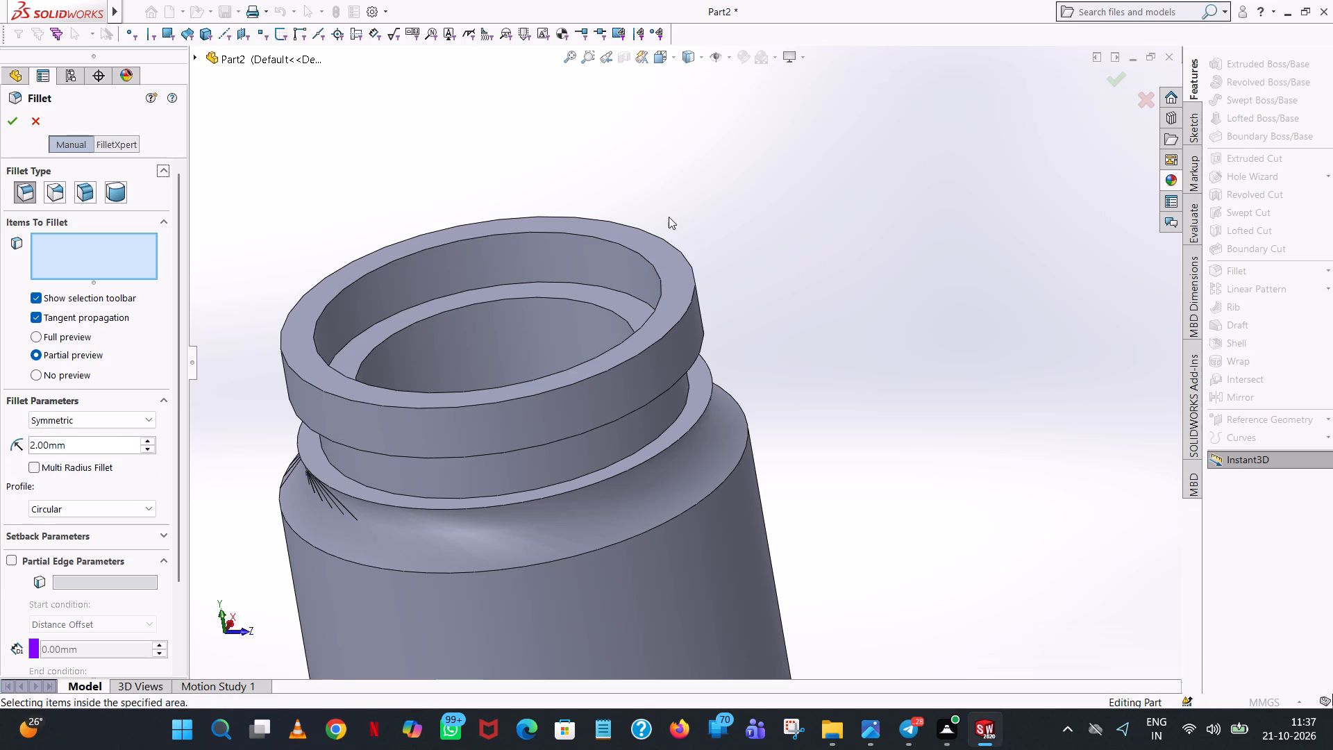
left_click(631, 454)
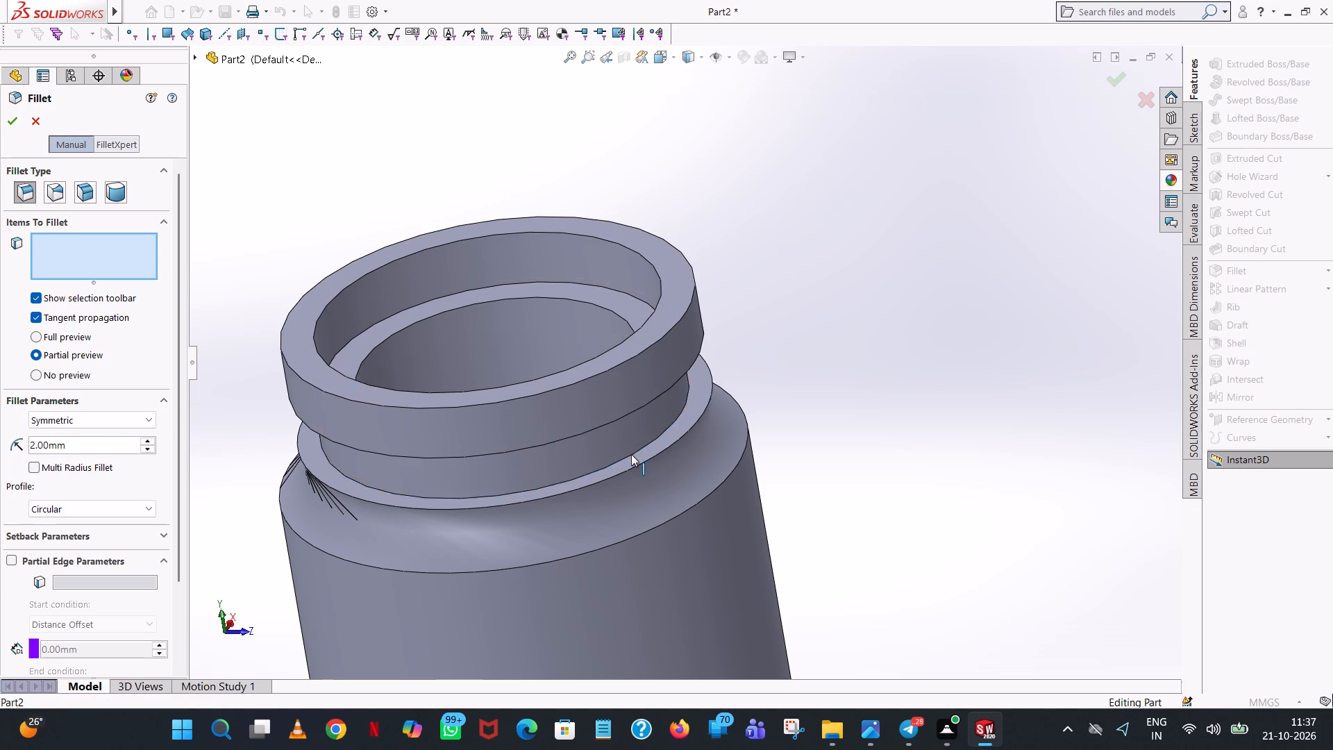
left_click(17, 122)
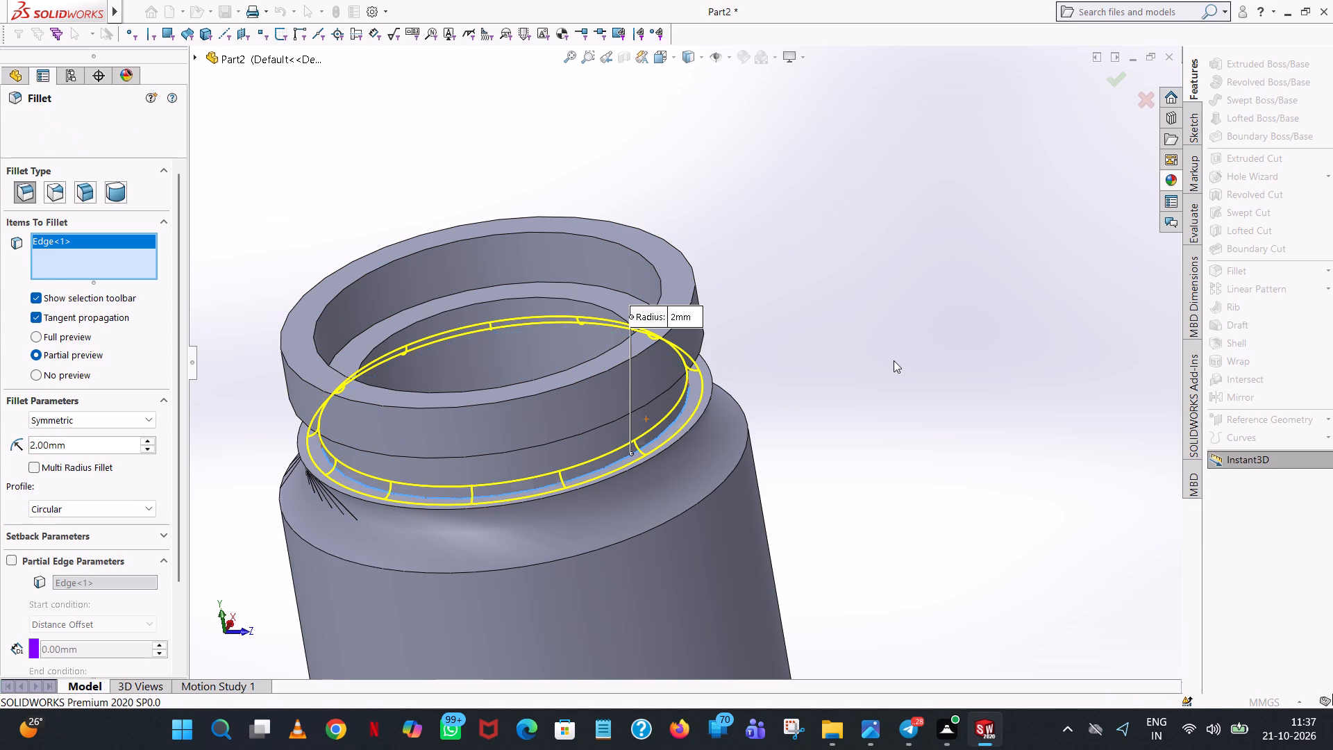
Fillet the edge where the neck meets the underside of the top collar with a 2 mm radius.
middle_click_drag(830, 390, 891, 337)
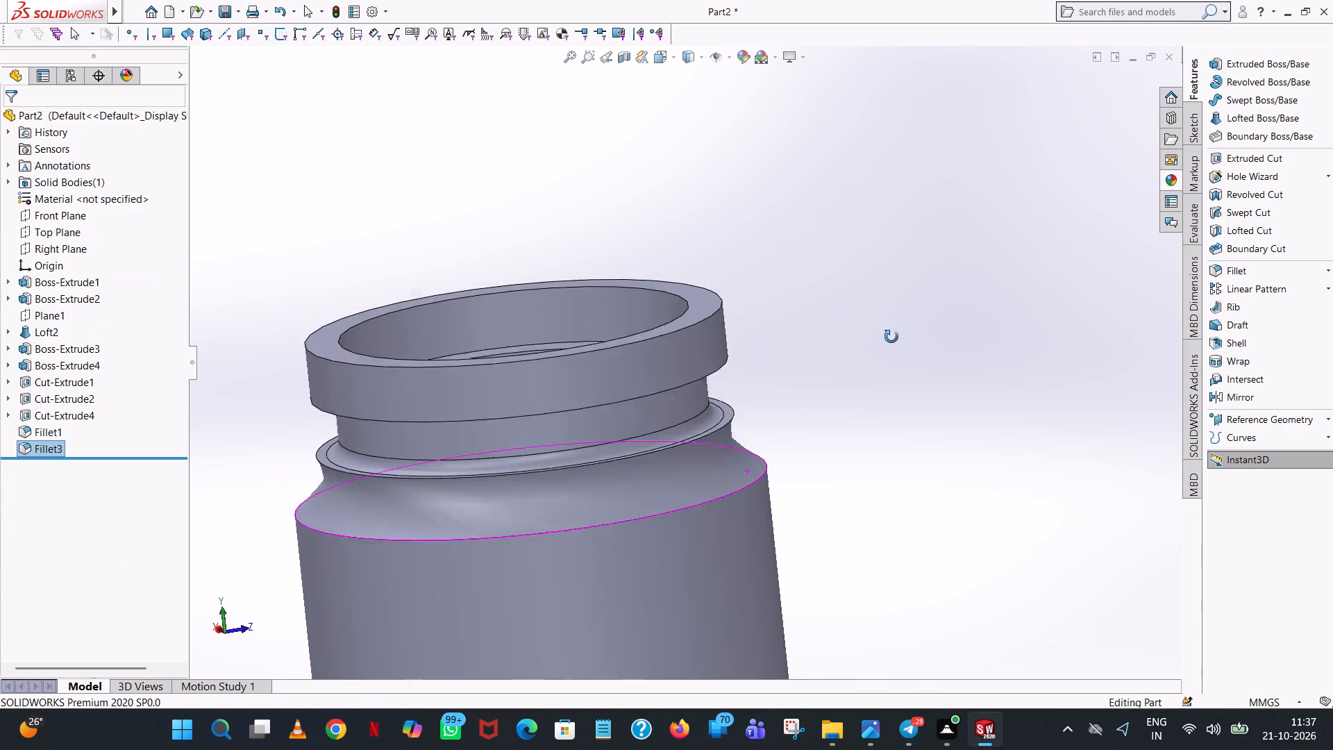
middle_click_drag(891, 337, 894, 360)
scroll(691, 465, "down", 4)
scroll(691, 466, "up", 5)
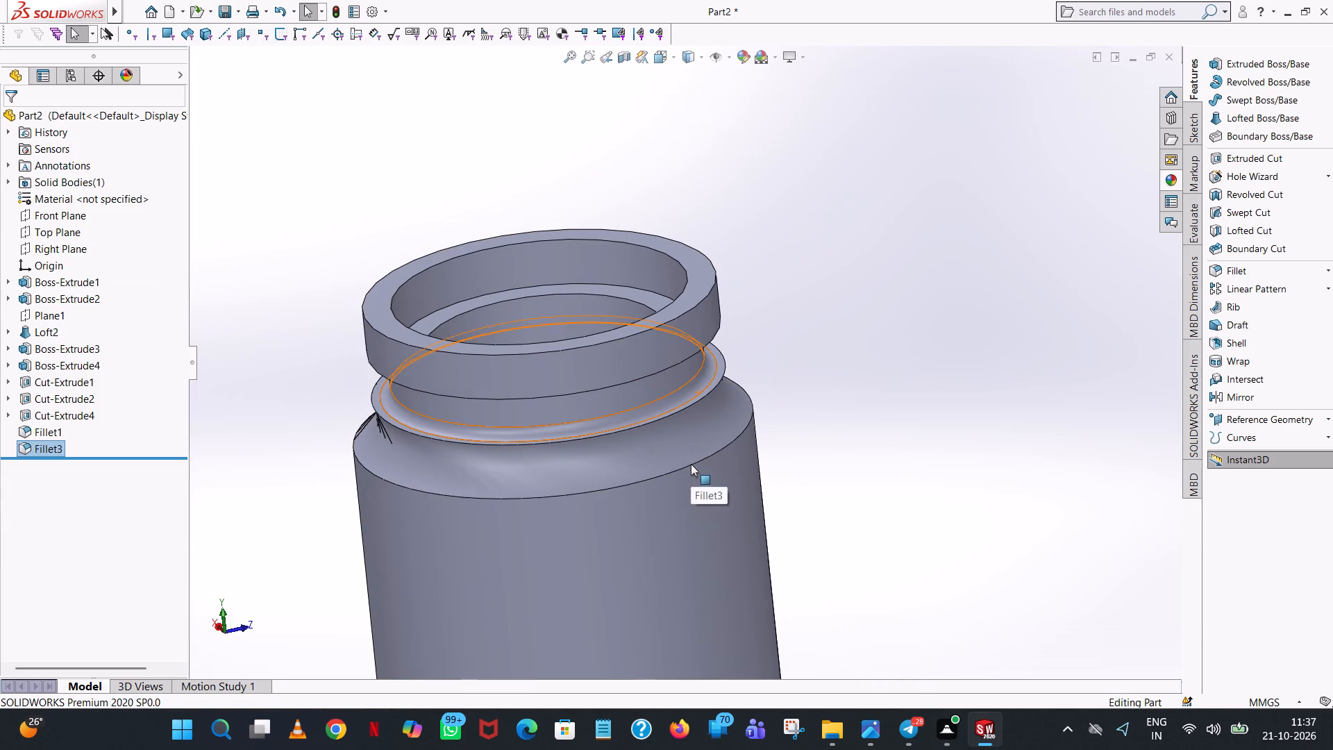
middle_click_drag(690, 463, 679, 374)
scroll(684, 455, "up", 1)
scroll(687, 370, "down", 5)
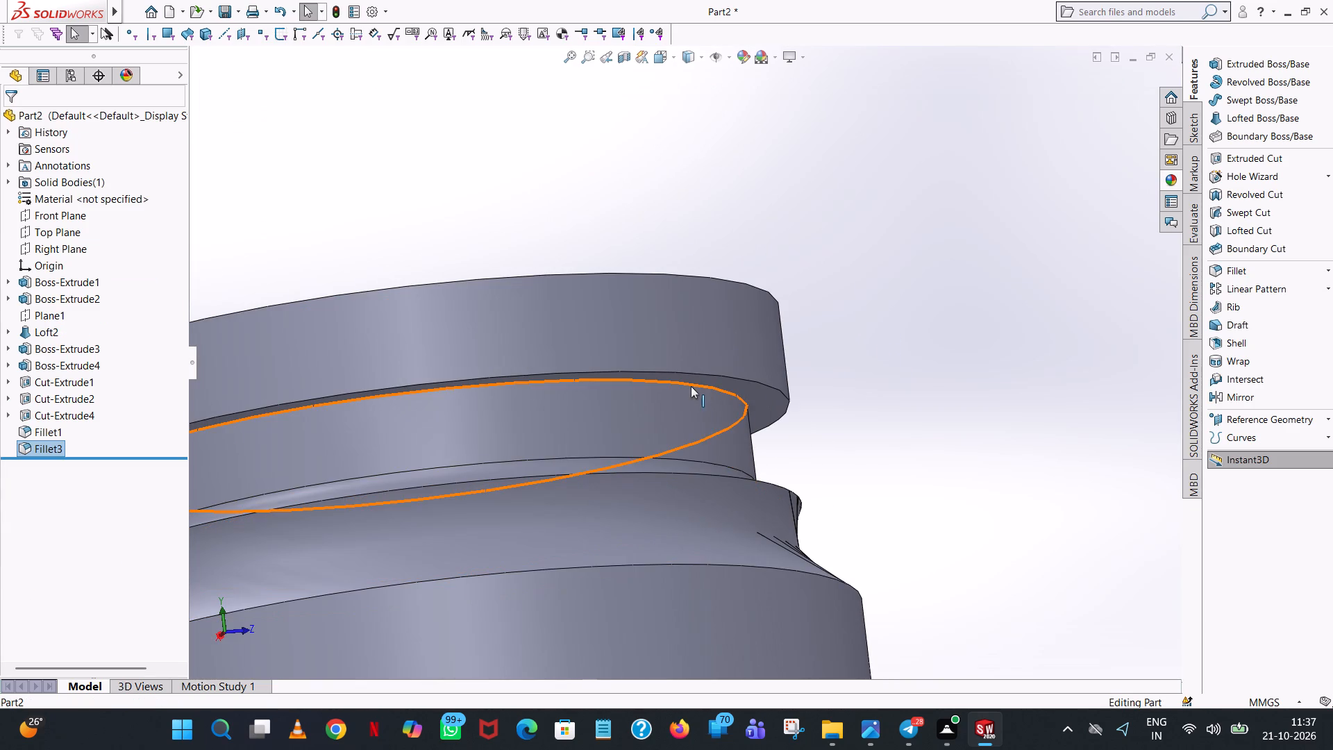
left_click(691, 386)
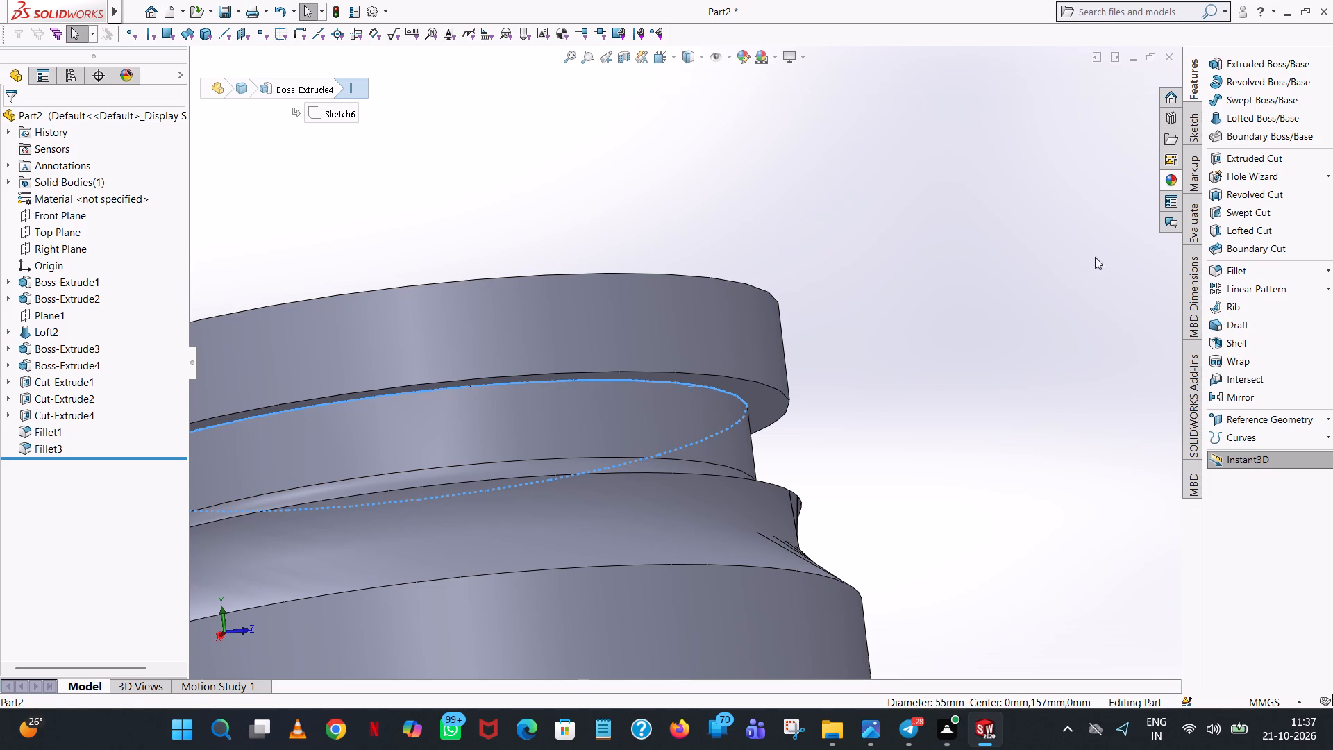
left_click(1241, 264)
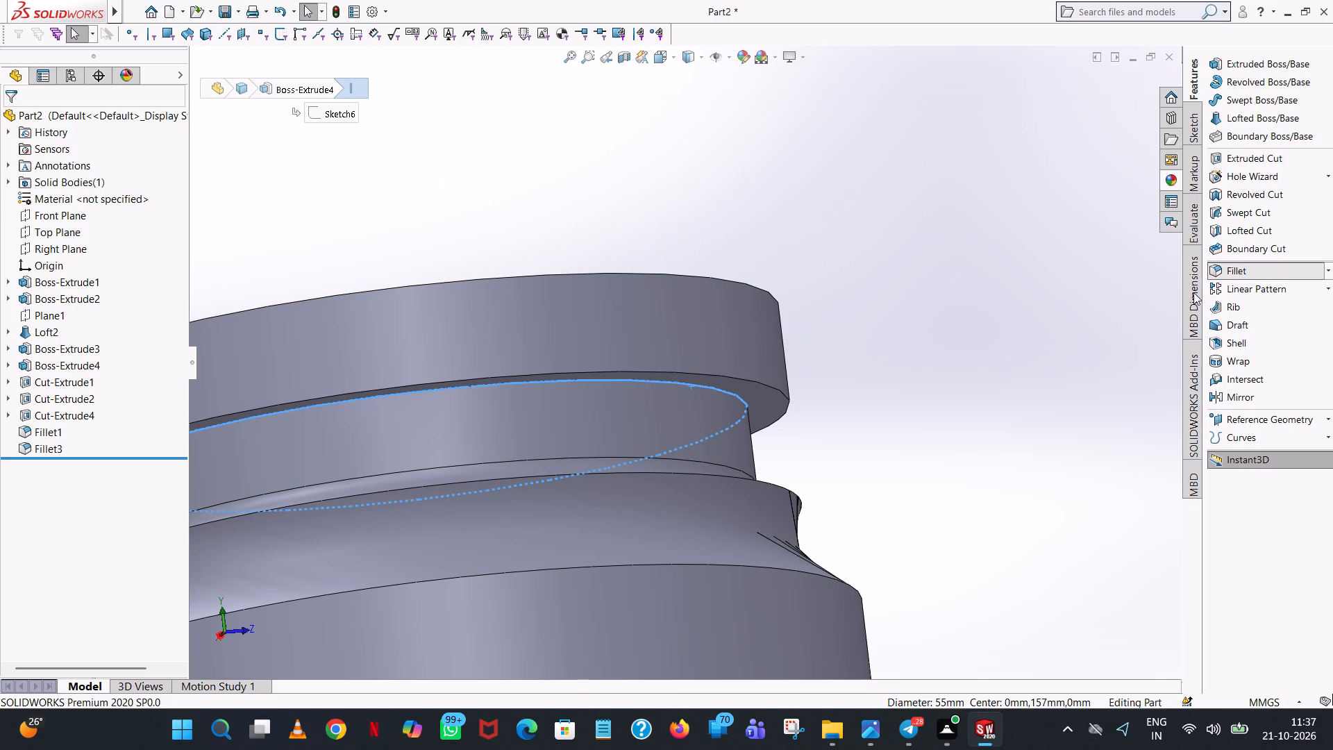
left_click(16, 114)
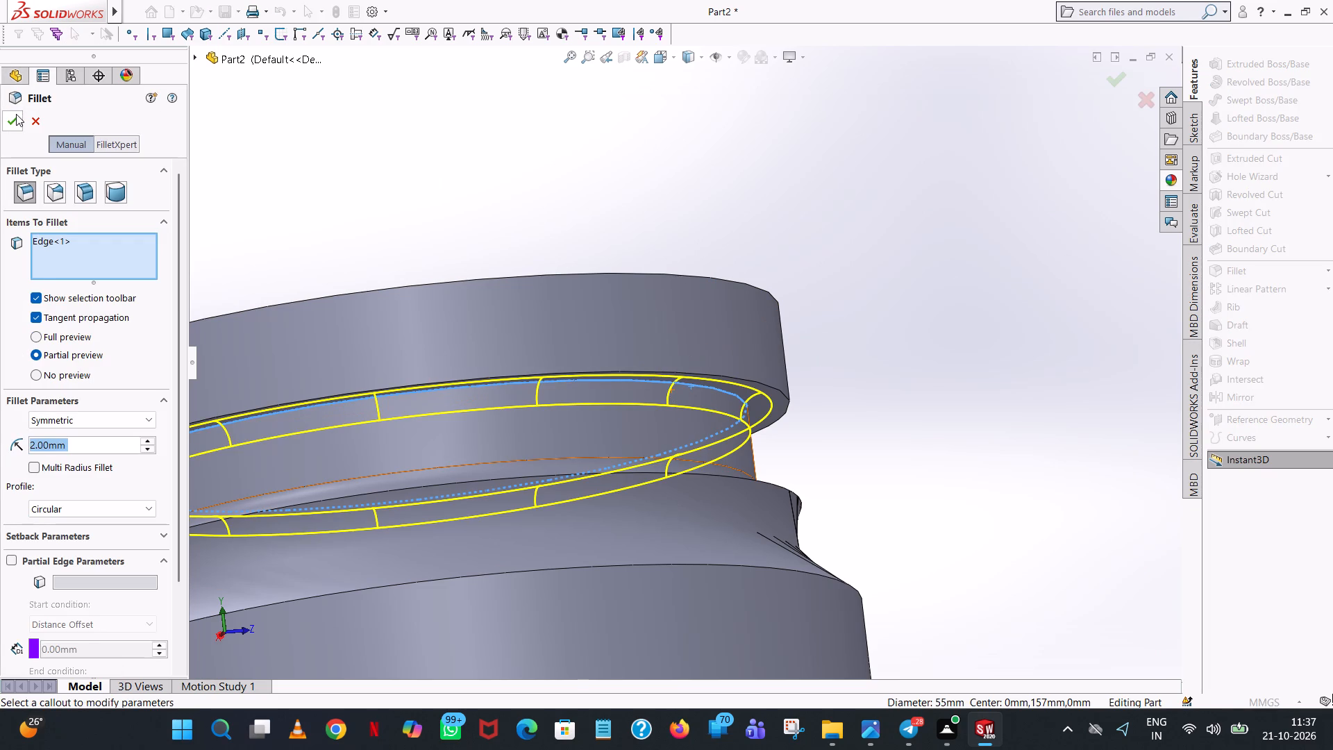
left_click(654, 252)
Fillet the annular top face of the collar with a 2 mm radius, rounding its rim edges.
middle_click_drag(656, 258, 668, 328)
scroll(668, 328, "up", 3)
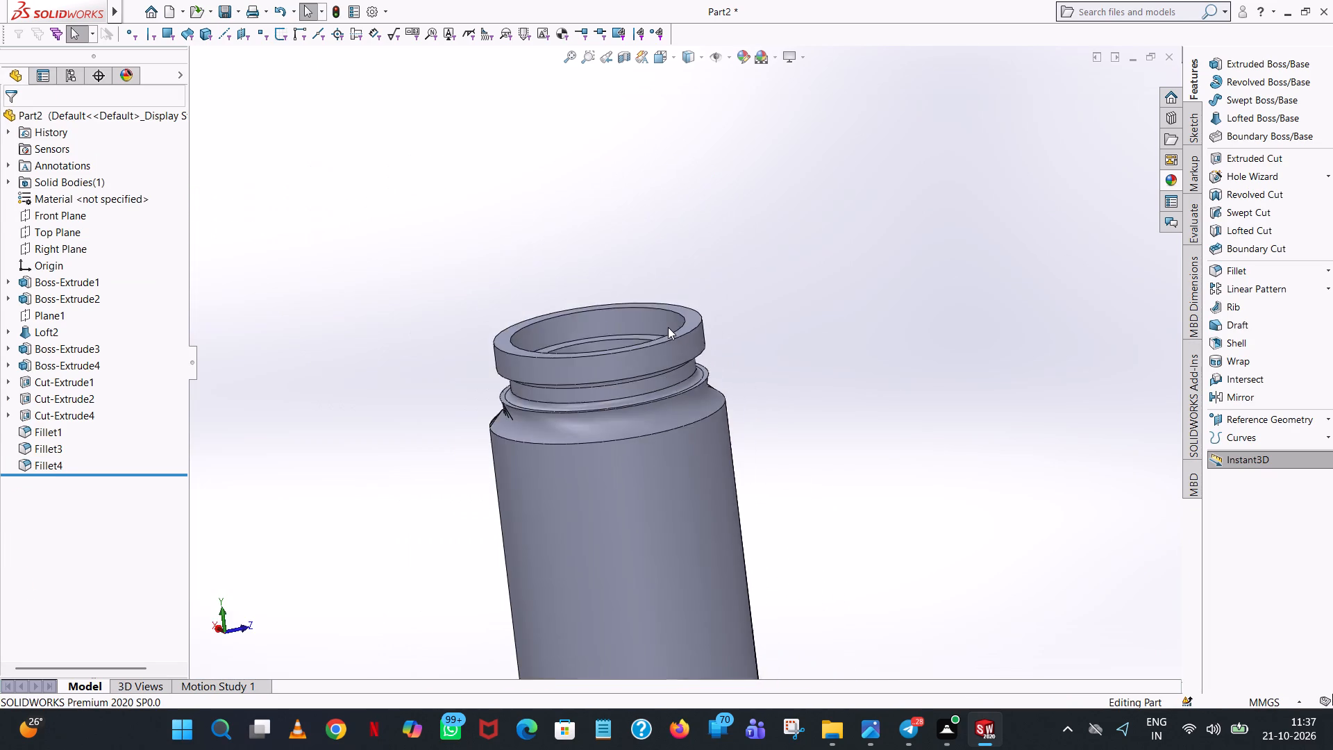
scroll(668, 327, "up", 5)
middle_click_drag(671, 325, 800, 316)
scroll(800, 315, "up", 3)
scroll(812, 325, "down", 5)
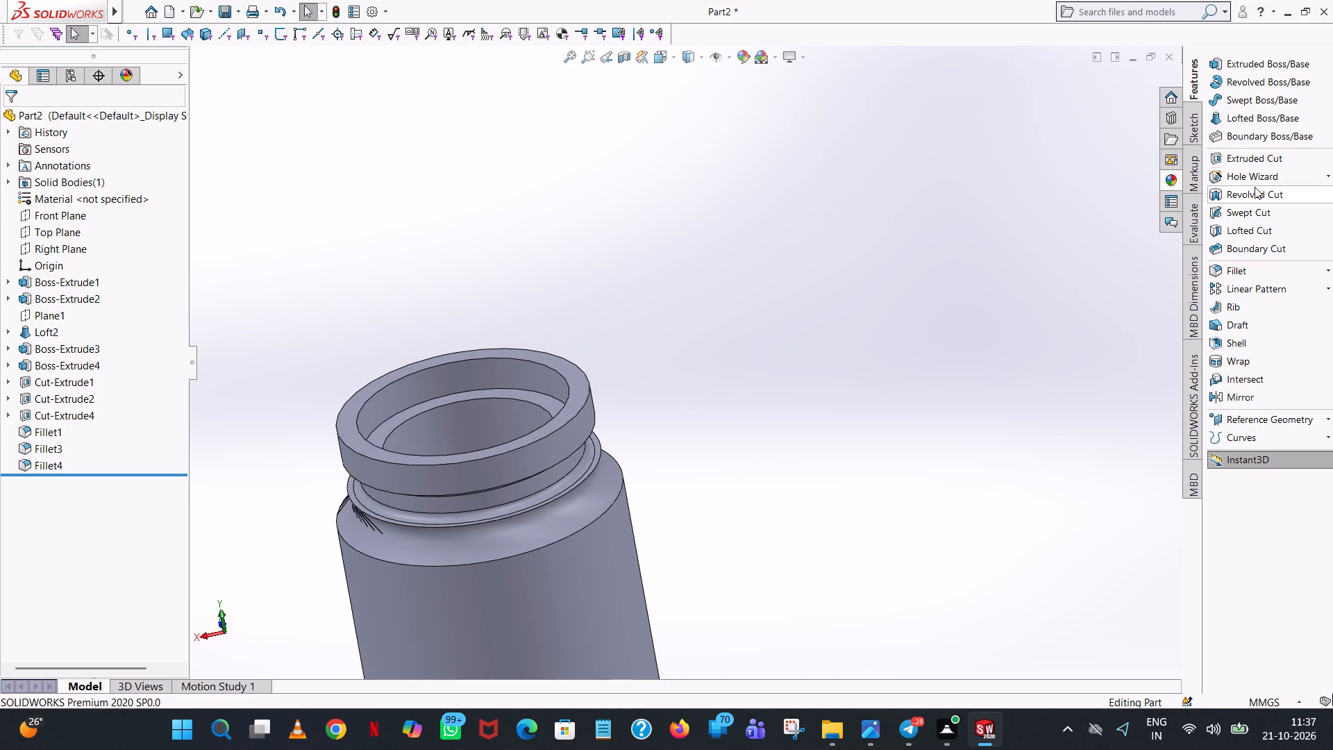
left_click(1237, 276)
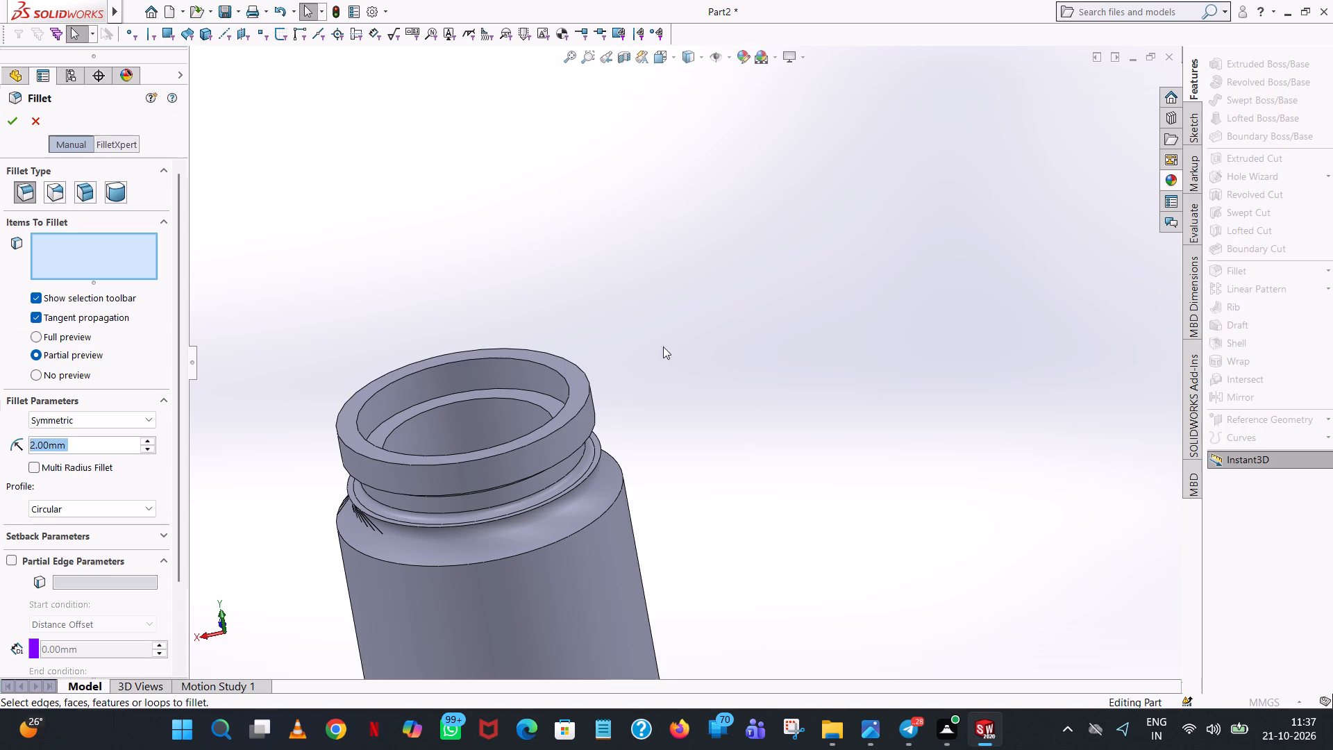
left_click(578, 408)
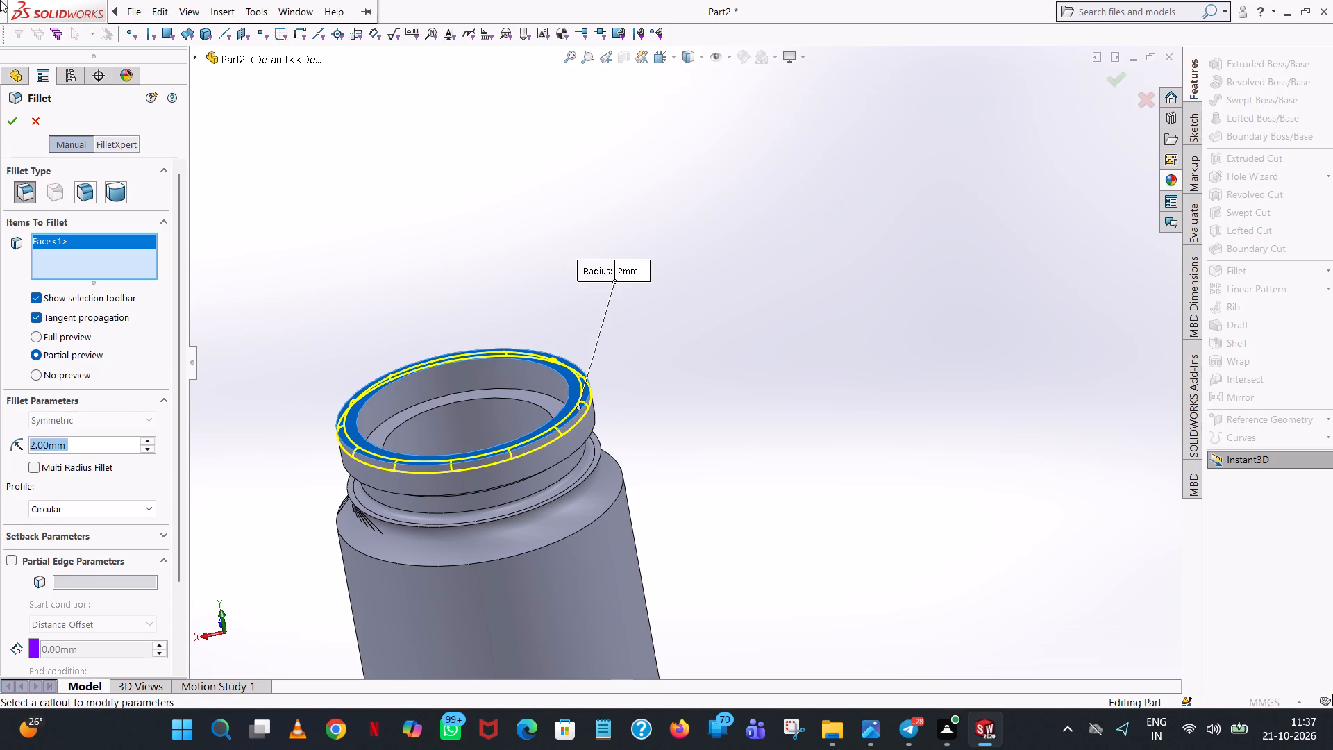
left_click(7, 124)
left_click(689, 308)
middle_click_drag(673, 310, 712, 260)
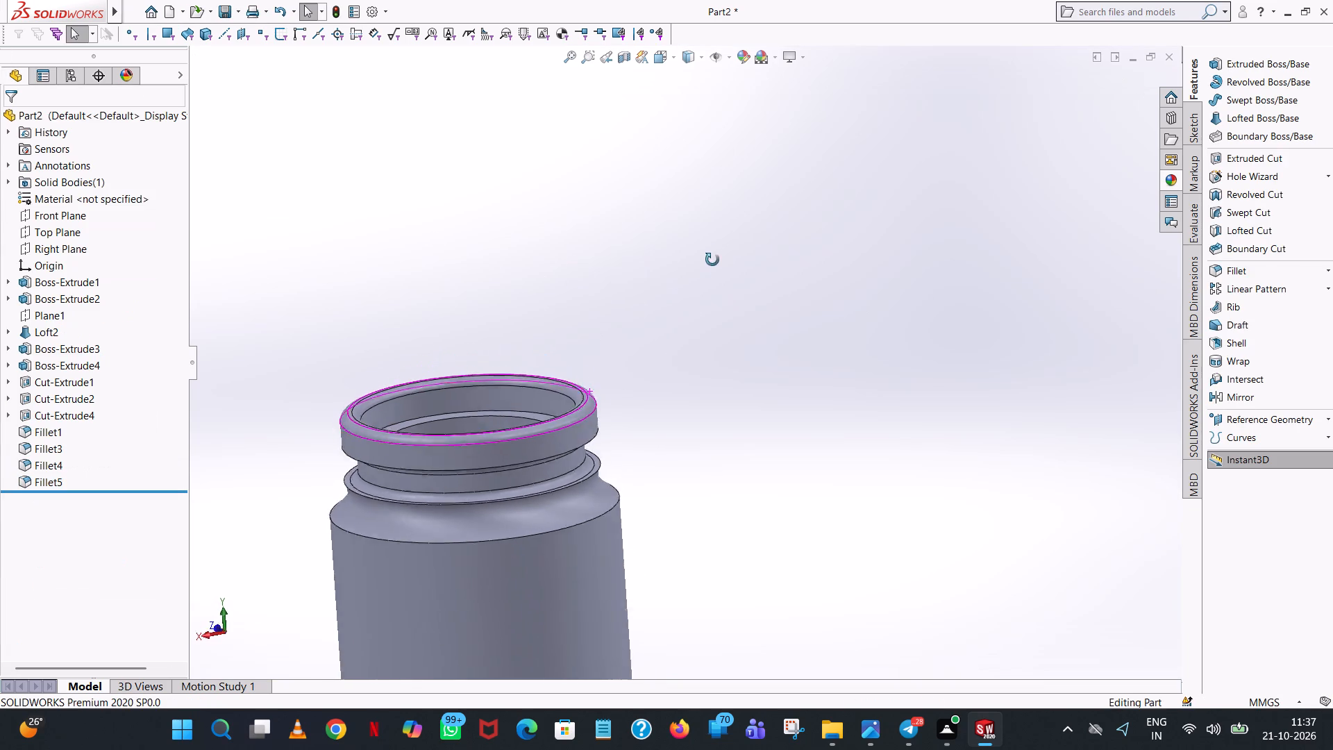
Fillet the upper outer rim edge of the base flange with a 2 mm radius.
middle_click_drag(712, 260, 732, 246)
scroll(710, 310, "up", 6)
scroll(657, 405, "up", 1)
middle_click_drag(657, 405, 705, 328)
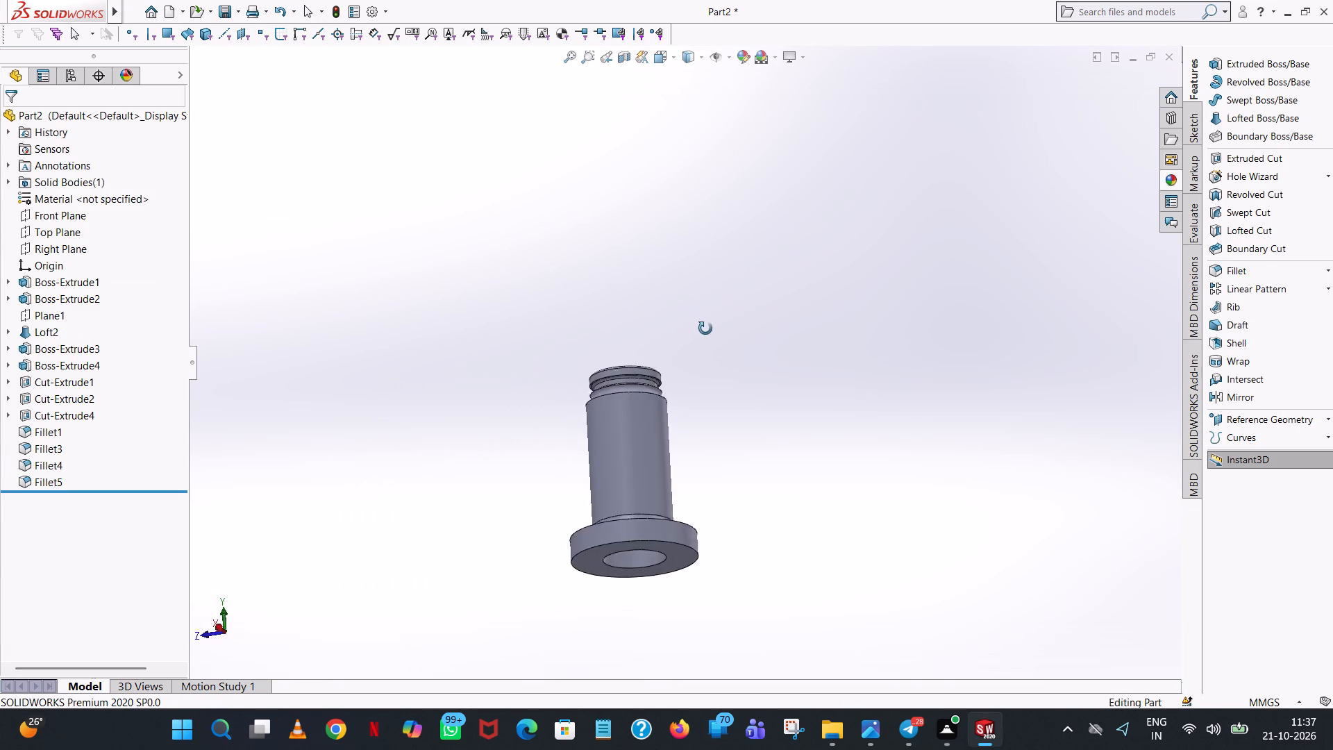
middle_click_drag(705, 328, 750, 402)
scroll(579, 388, "down", 6)
scroll(828, 437, "down", 1)
scroll(873, 387, "down", 1)
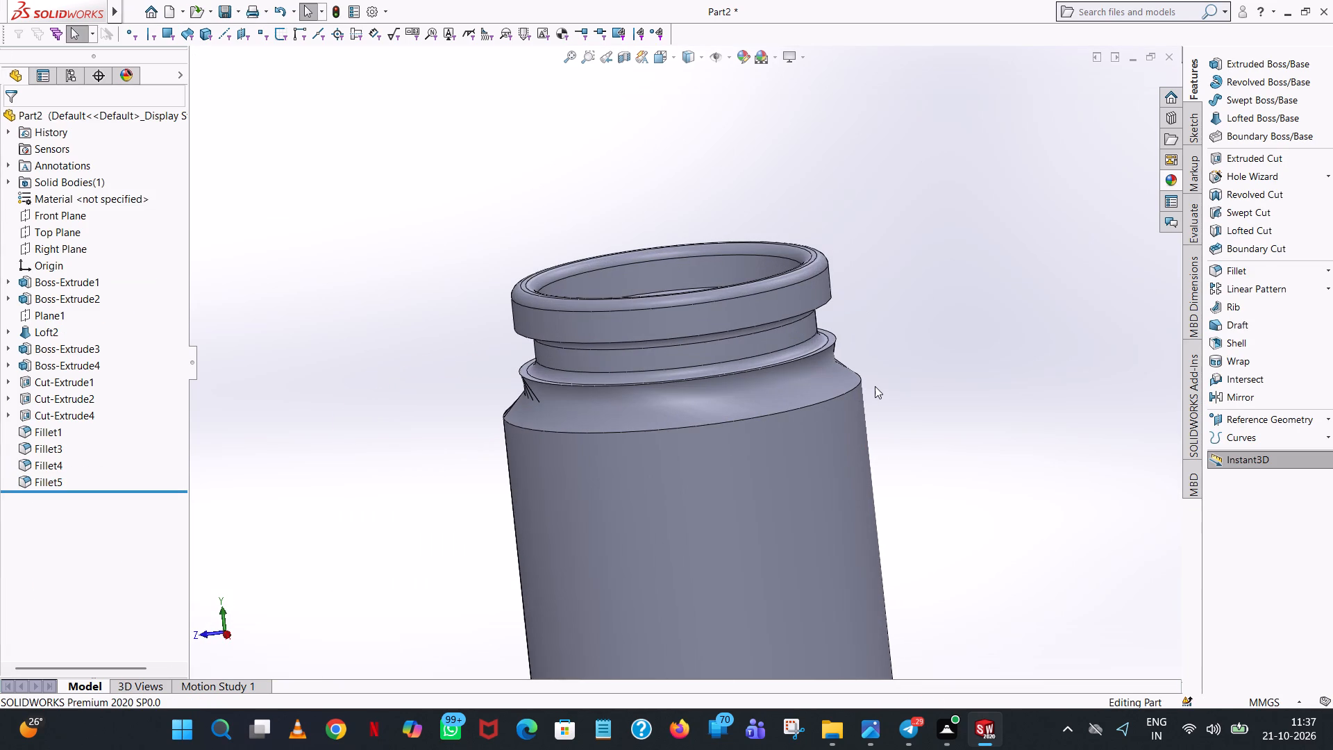
scroll(864, 397, "up", 7)
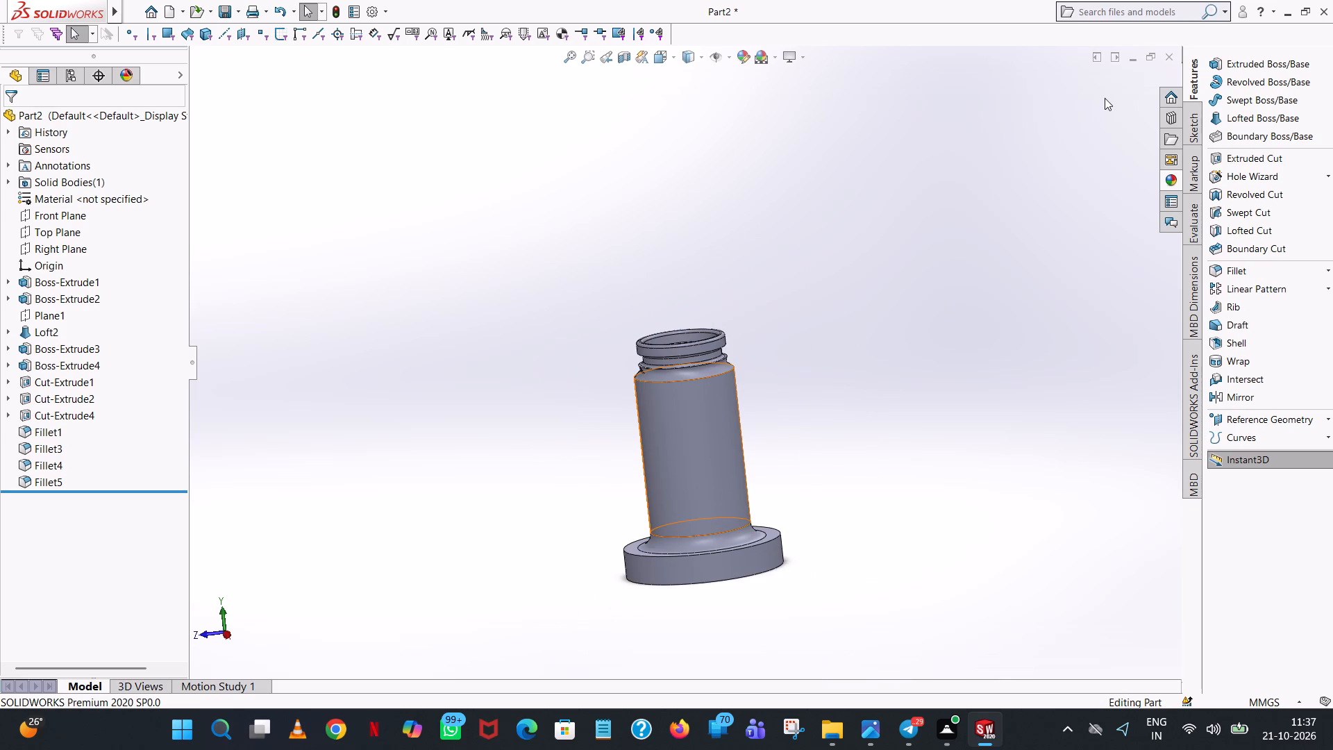
left_click(1260, 269)
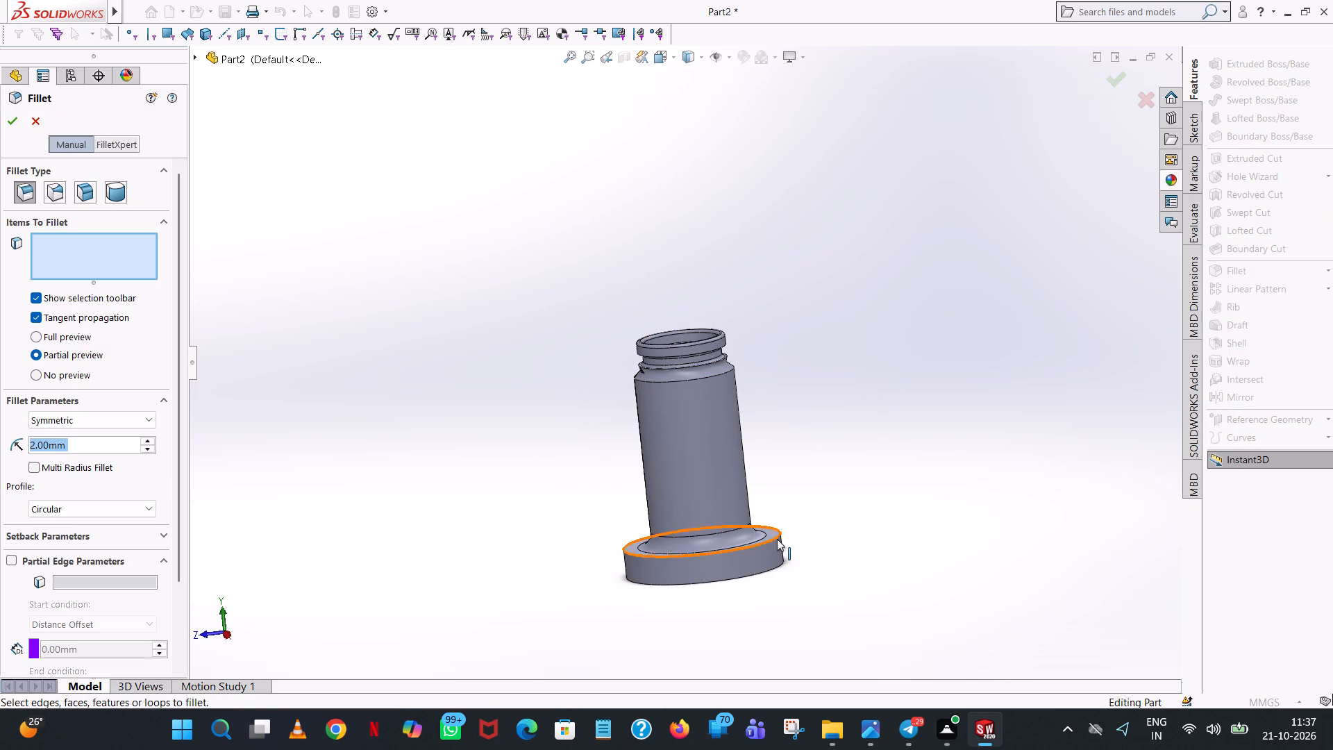
left_click(769, 542)
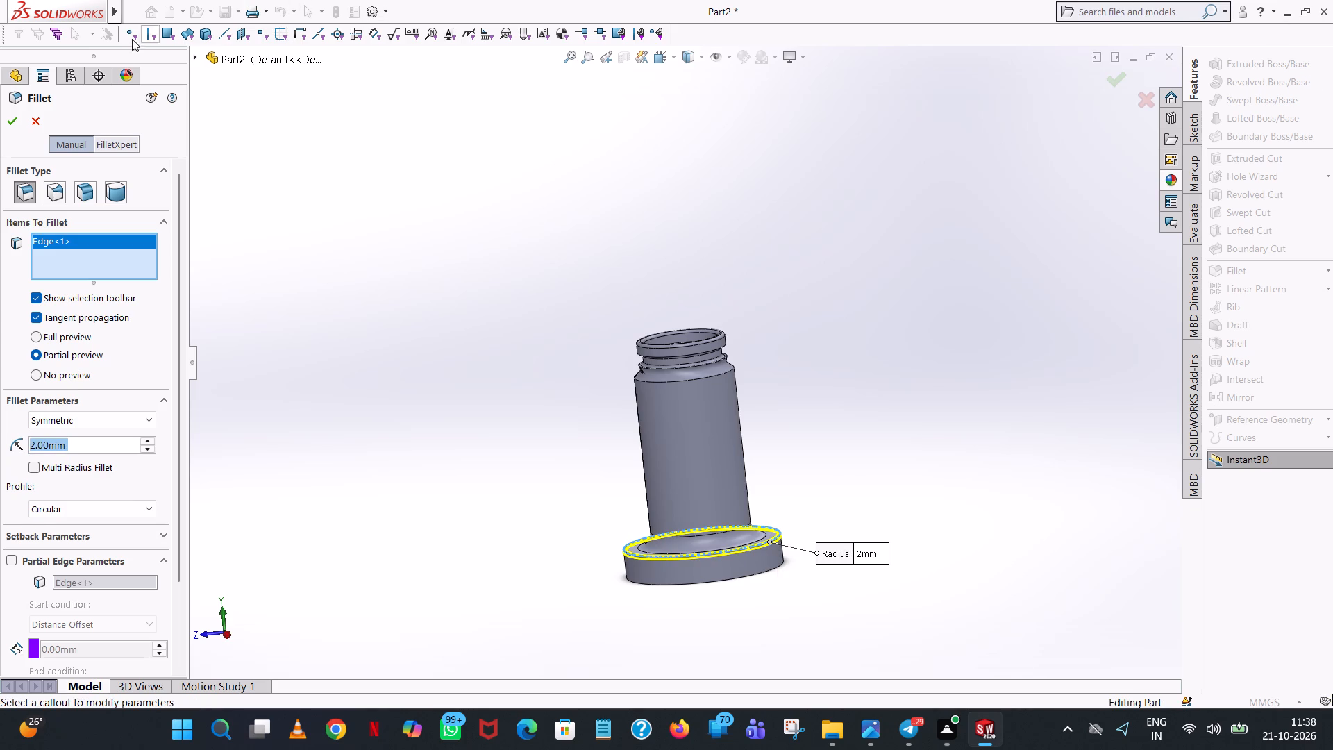
left_click(12, 122)
Apply a dark teal colour from the standard swatches to the whole flanged cylinder body.
scroll(805, 589, "down", 5)
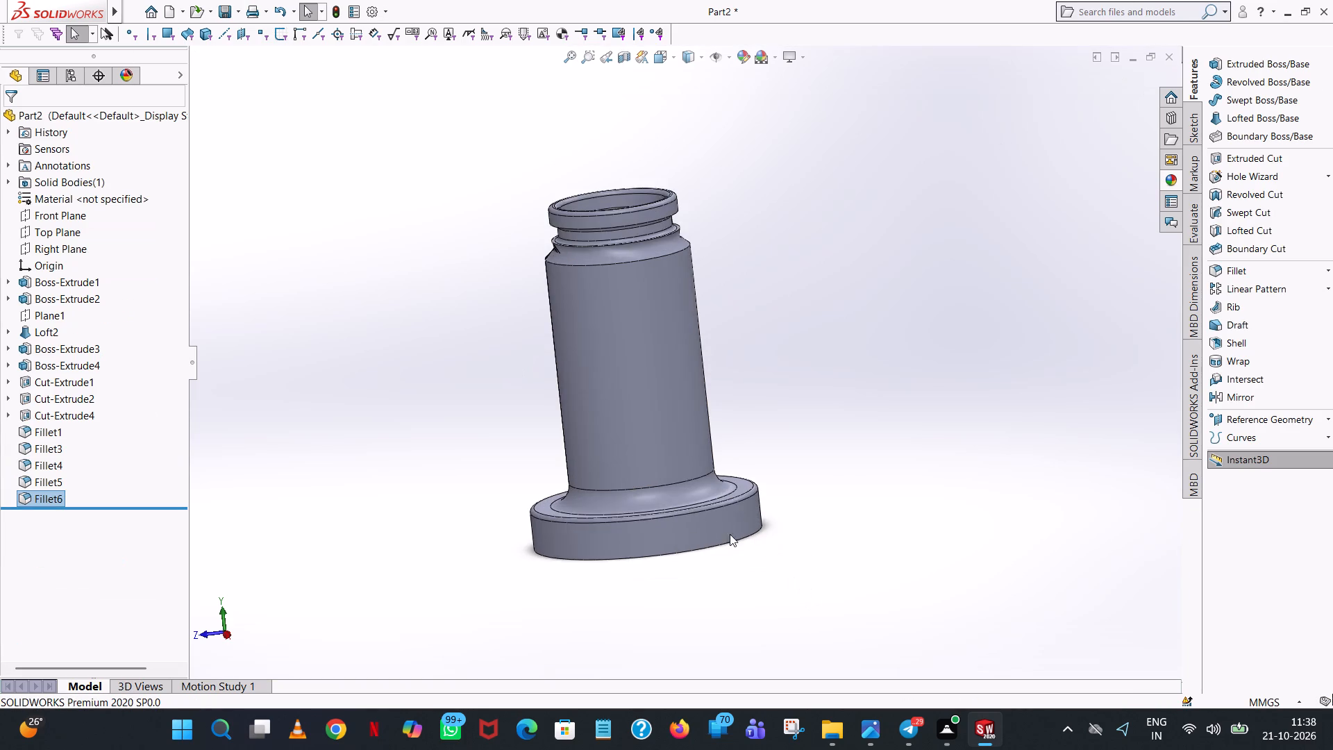
scroll(718, 524, "down", 5)
middle_click_drag(784, 492, 790, 541)
scroll(691, 473, "up", 6)
middle_click_drag(694, 471, 707, 436)
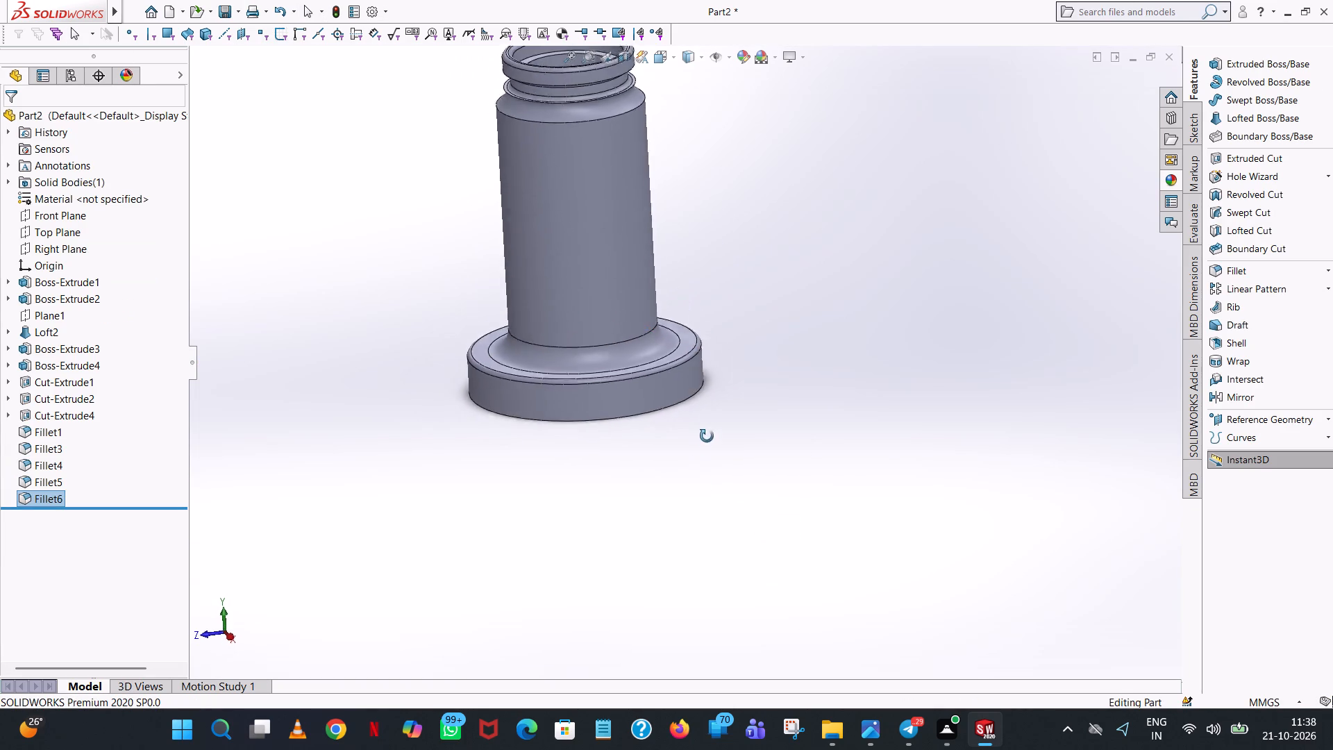
middle_click_drag(707, 436, 796, 459)
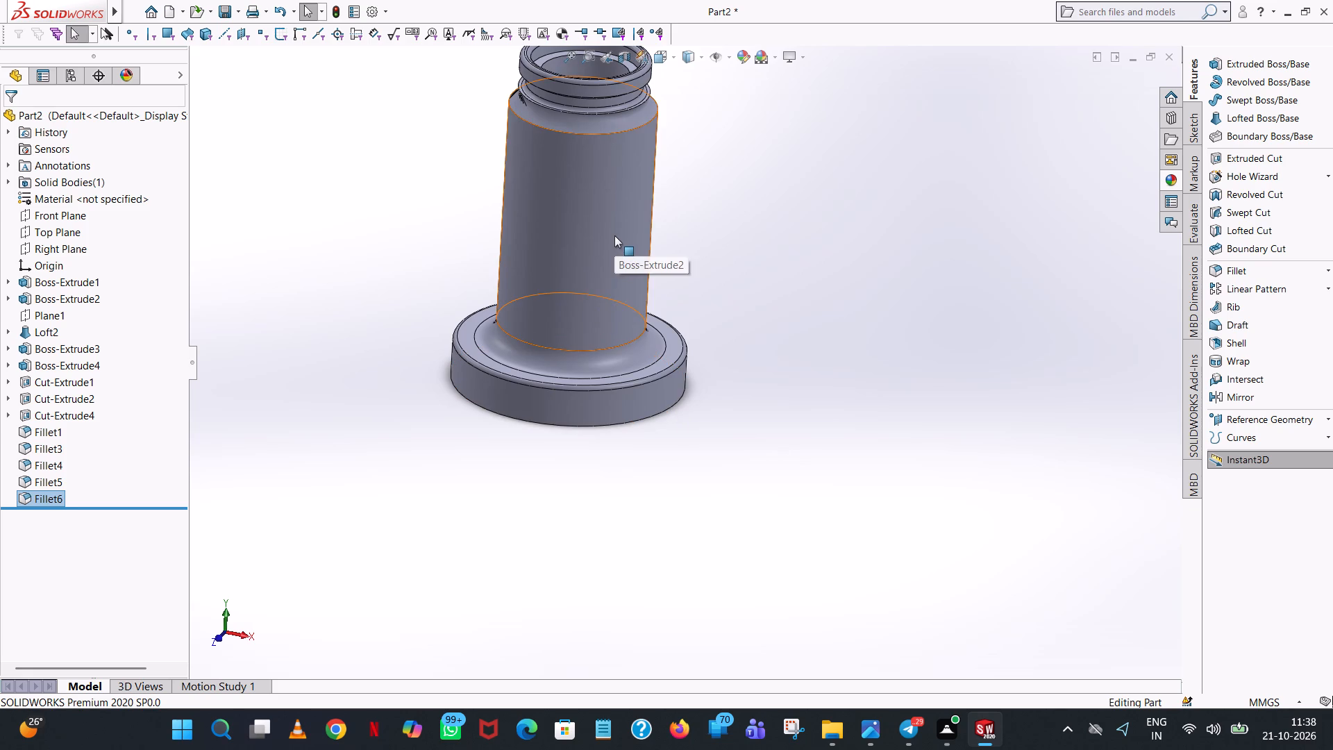
right_click(614, 235)
left_click(732, 194)
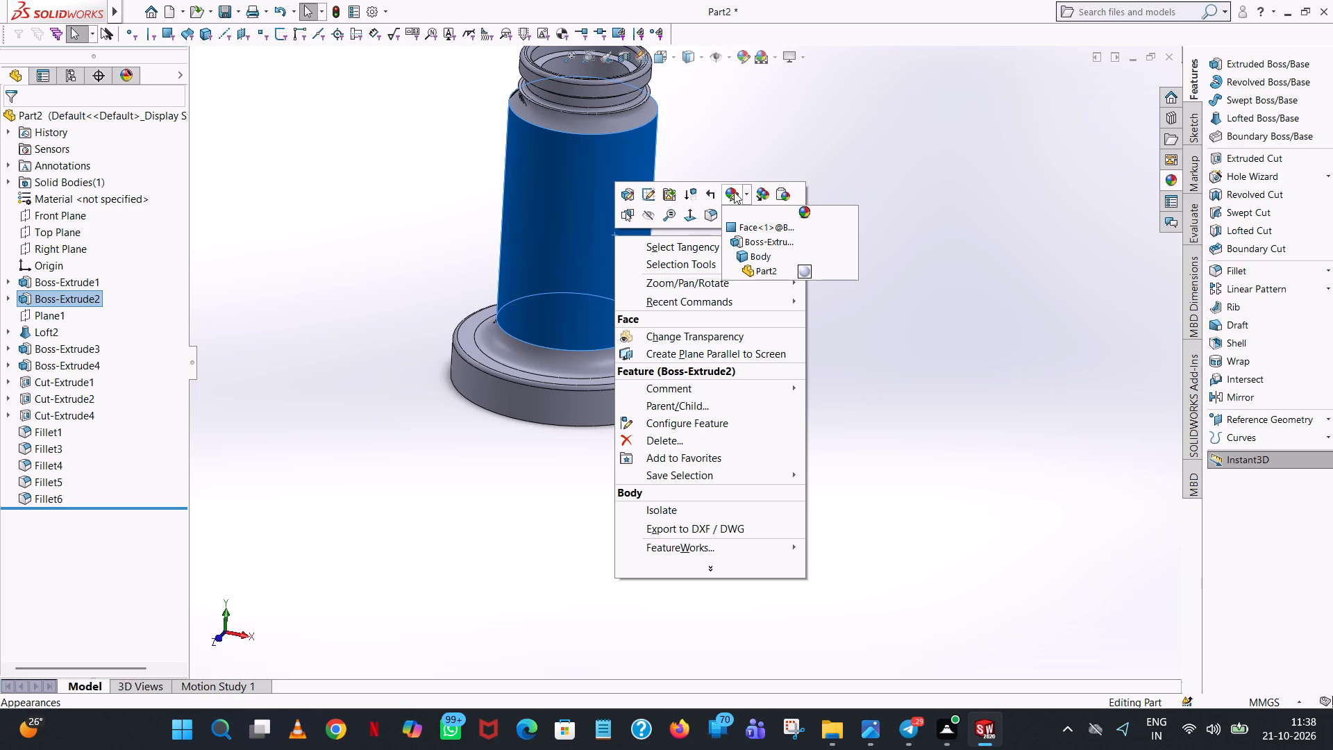
left_click(732, 190)
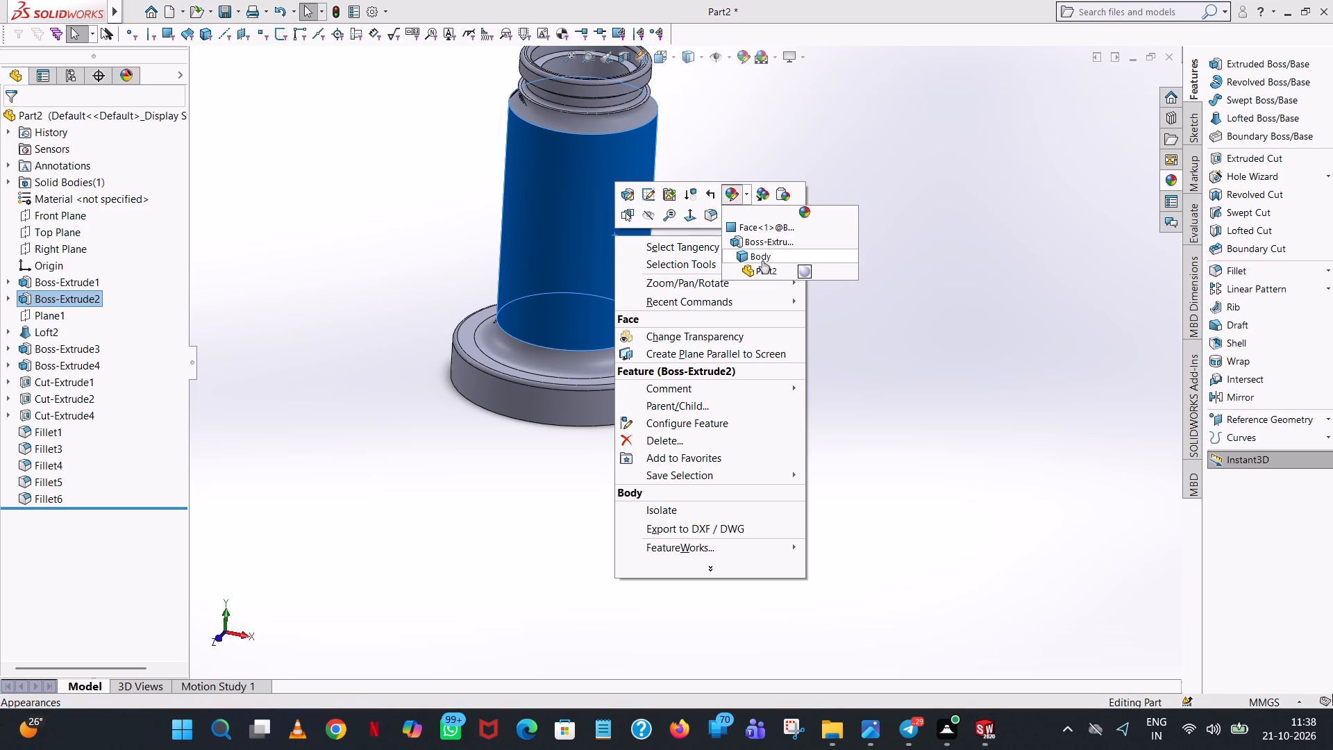
left_click(762, 260)
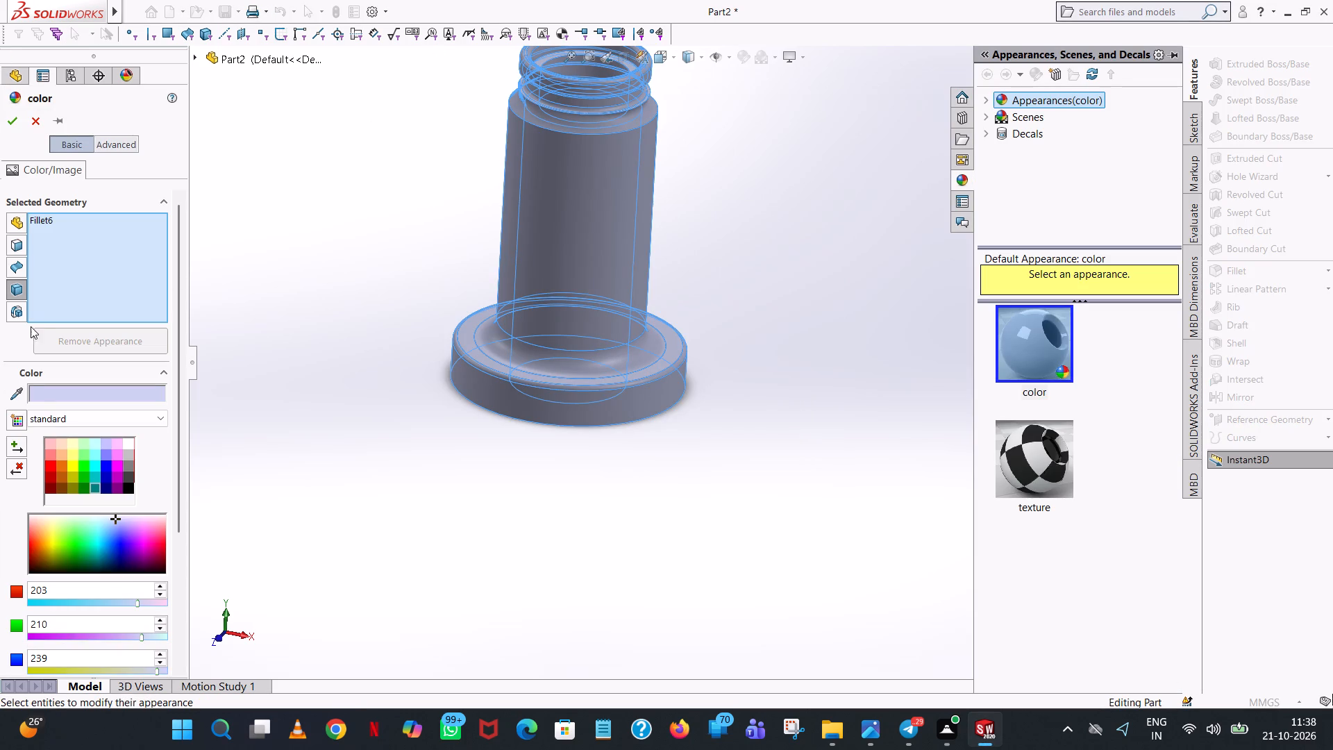
left_click(94, 490)
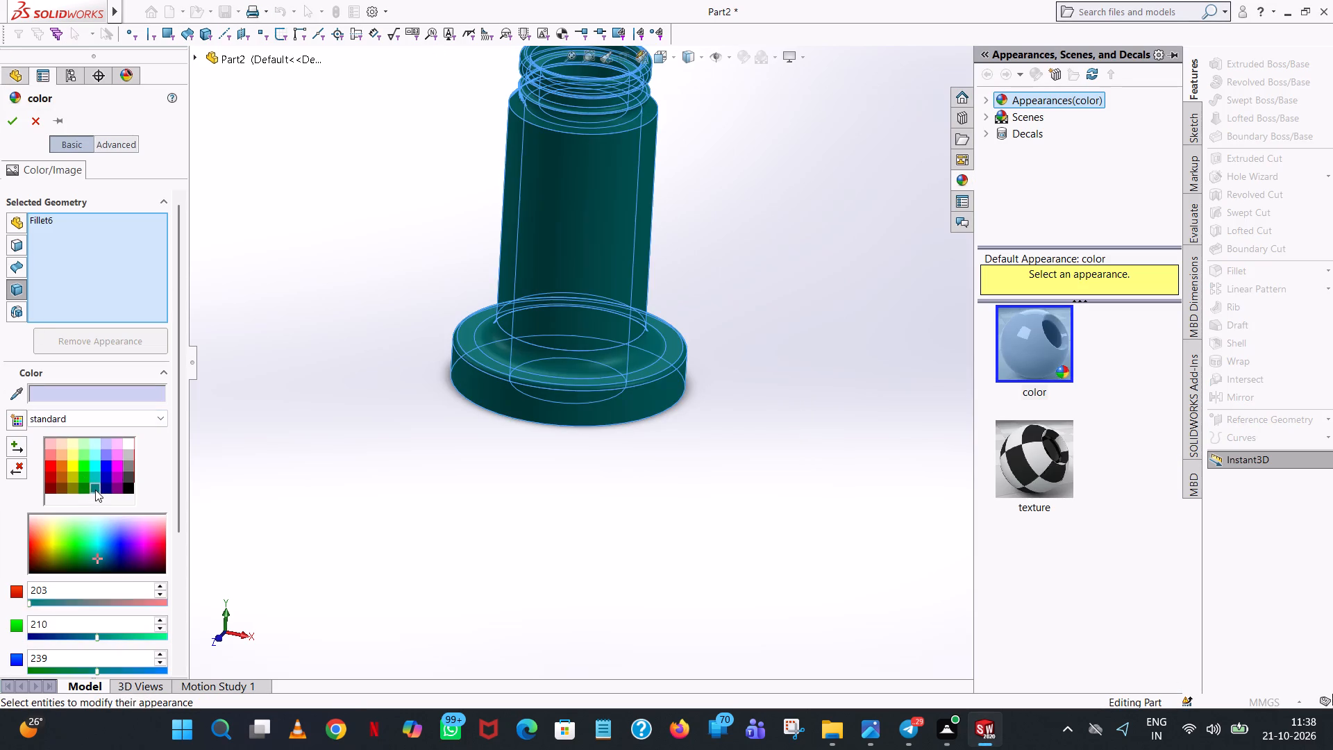
left_click(7, 116)
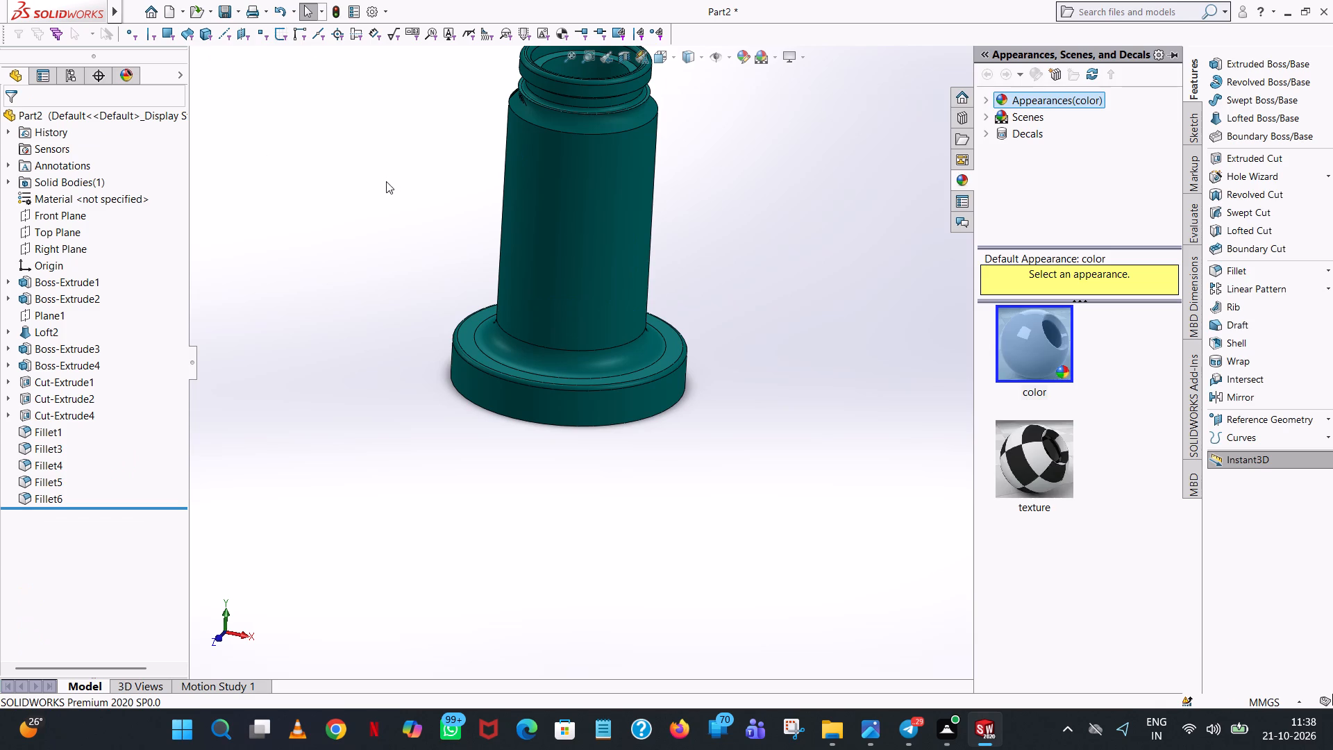
left_click(386, 181)
Save the part as cylinder in the MANUAL JACK folder.
middle_click_drag(483, 187, 646, 222)
scroll(646, 220, "up", 3)
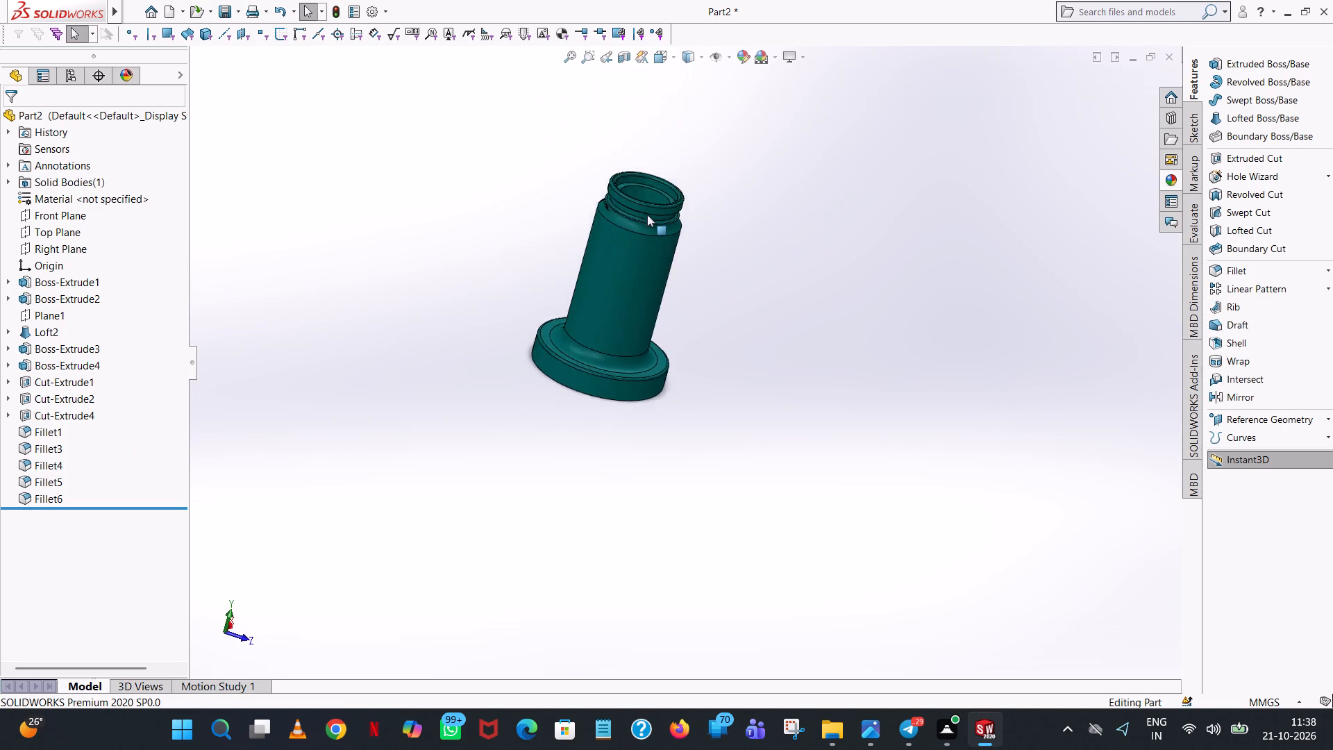
scroll(647, 215, "up", 1)
scroll(649, 211, "down", 6)
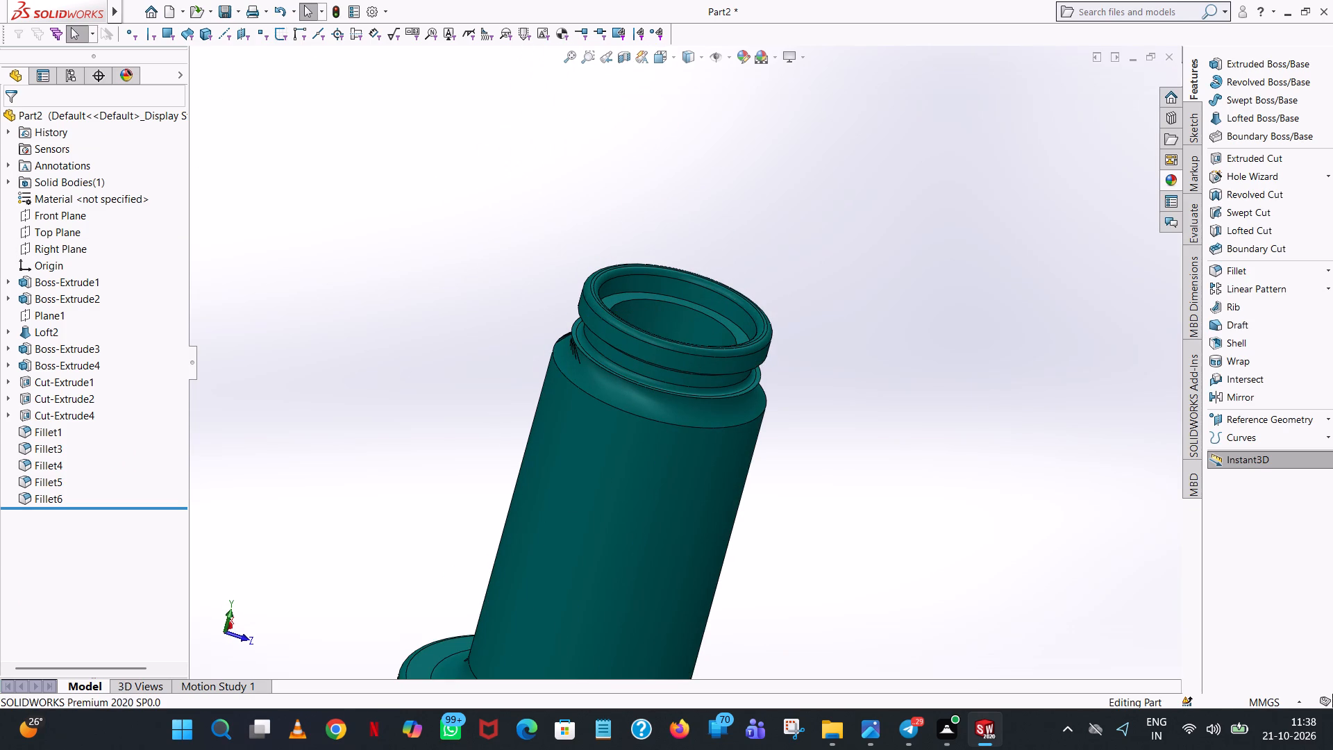
left_click(227, 10)
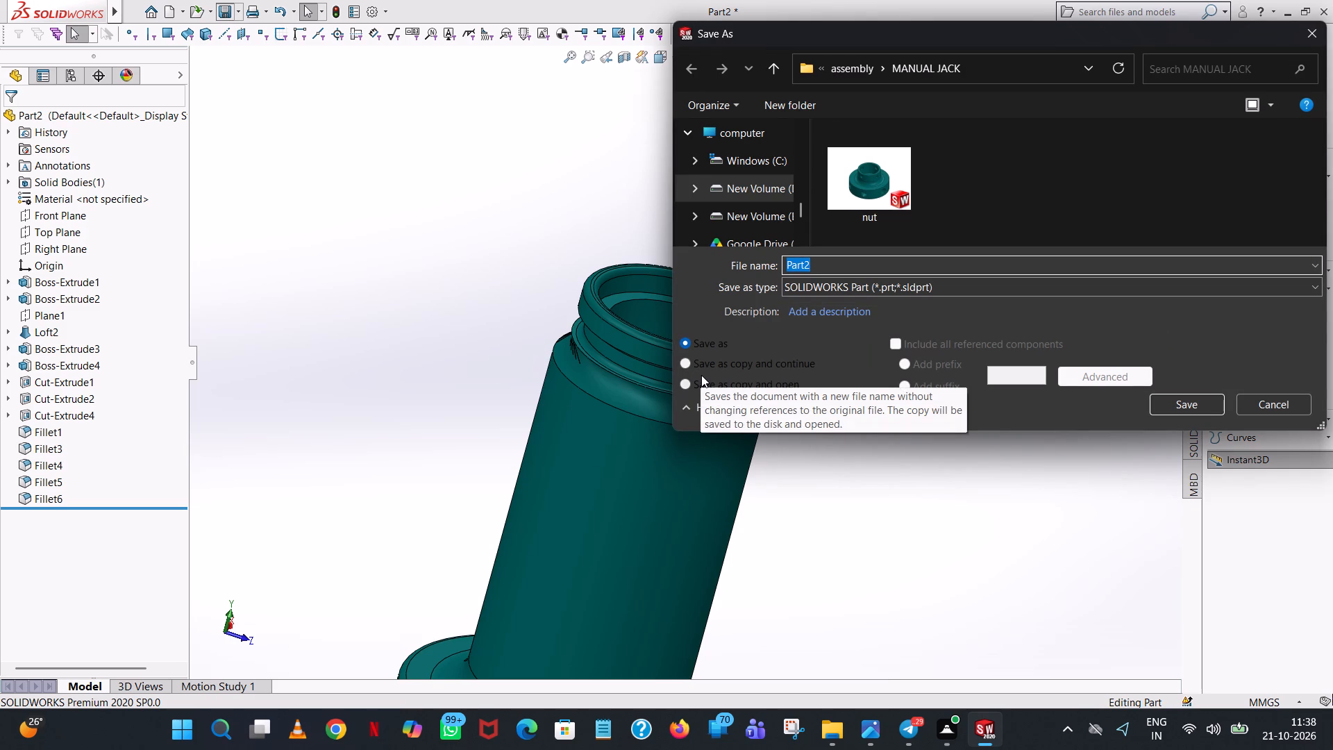
type("cylinder")
left_click(1185, 402)
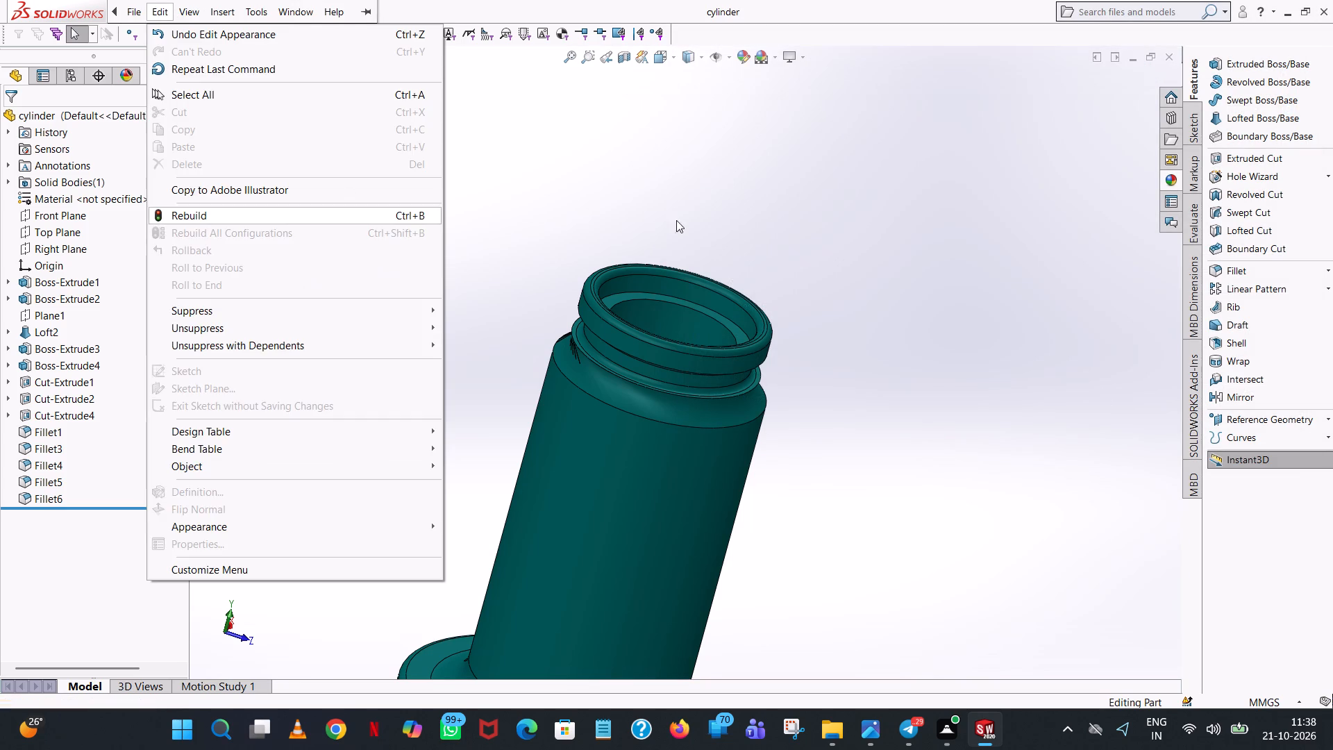
left_click(741, 192)
Save a copy of the cylinder in an Adobe file format in the MANUAL JACK folder.
left_click(240, 14)
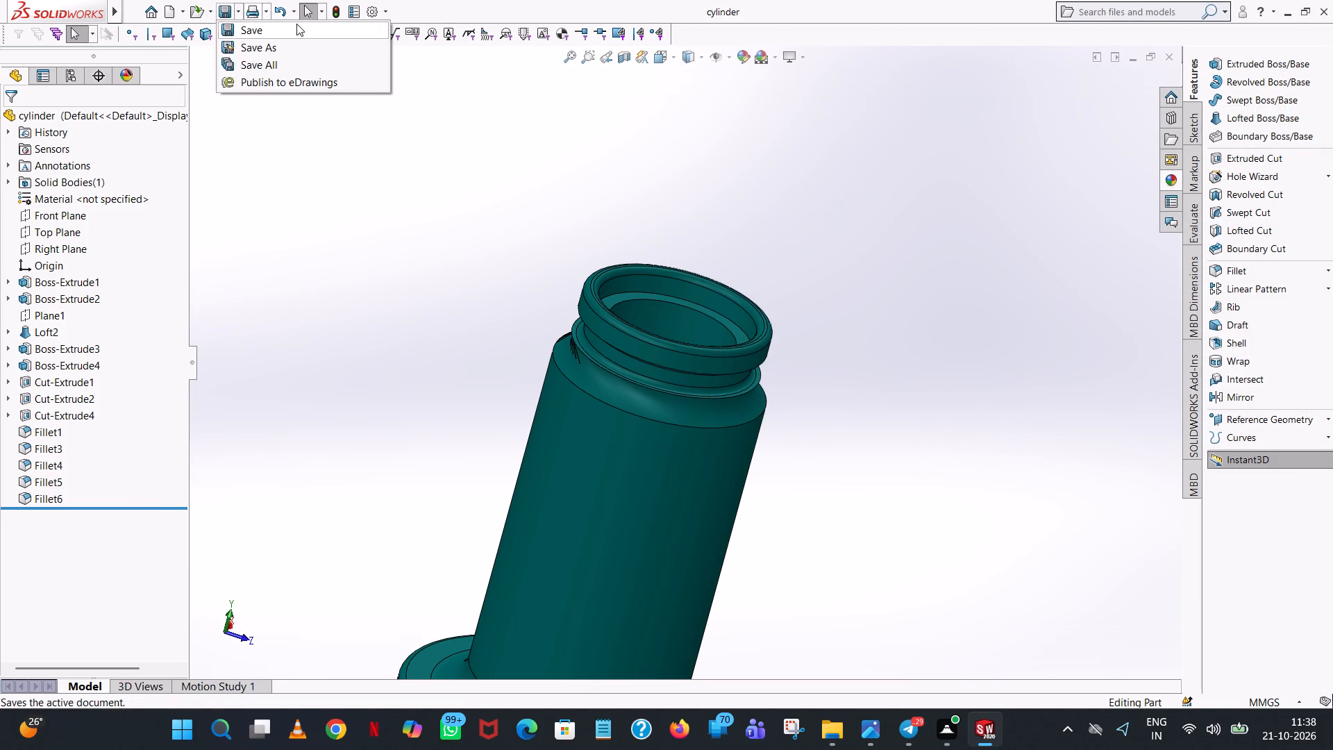
left_click(257, 47)
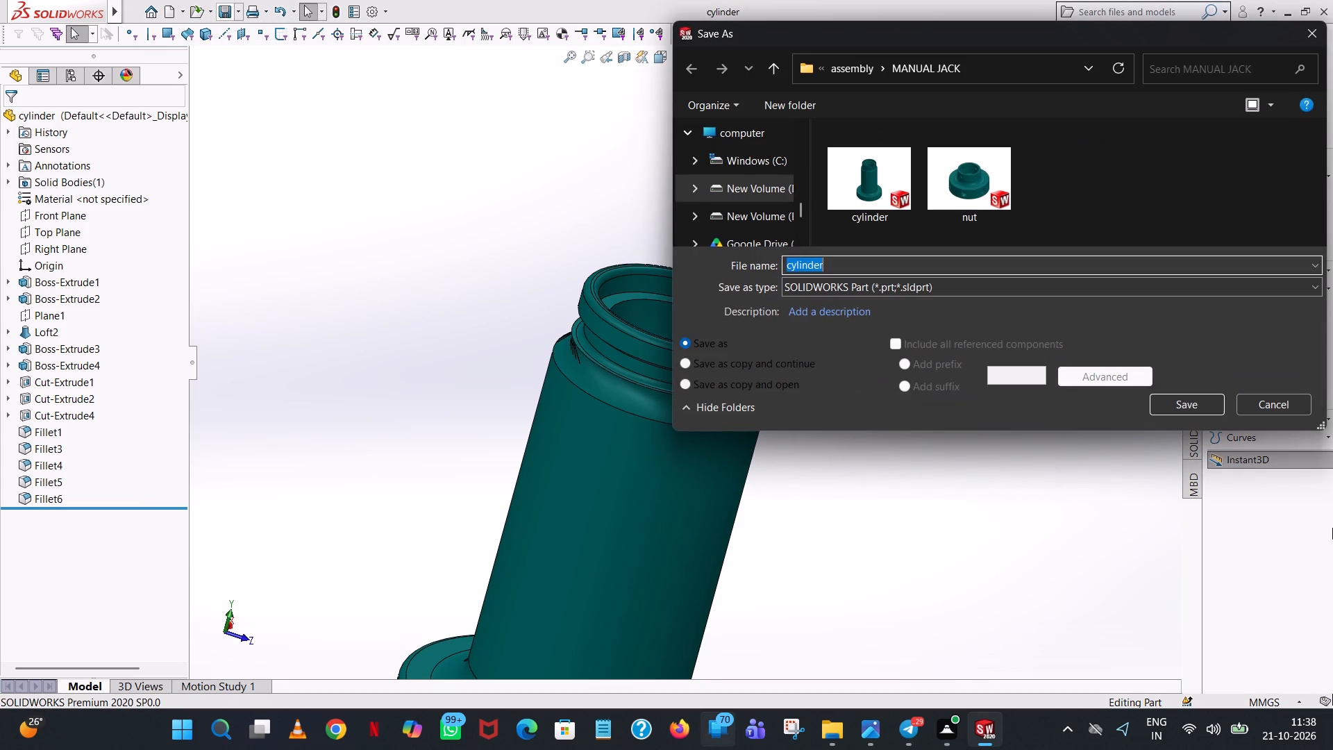
left_click(1041, 290)
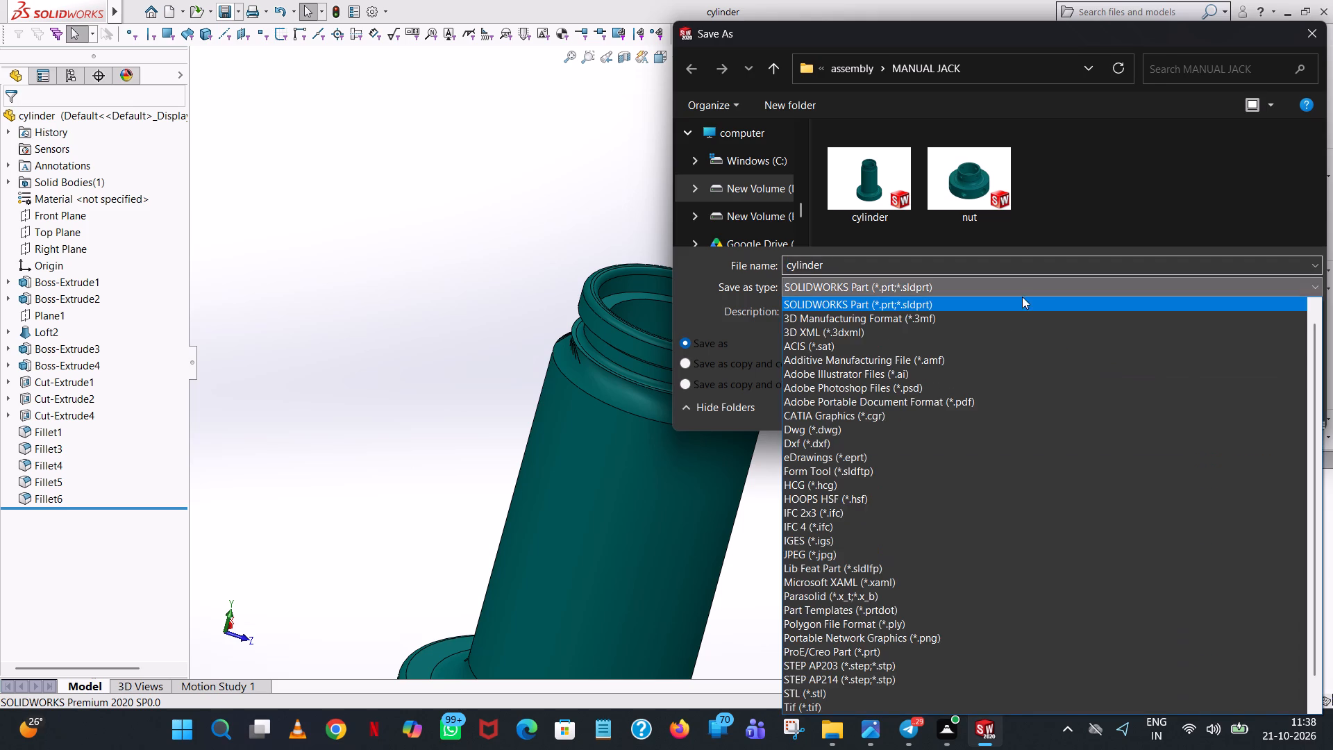
left_click(948, 395)
left_click(1199, 431)
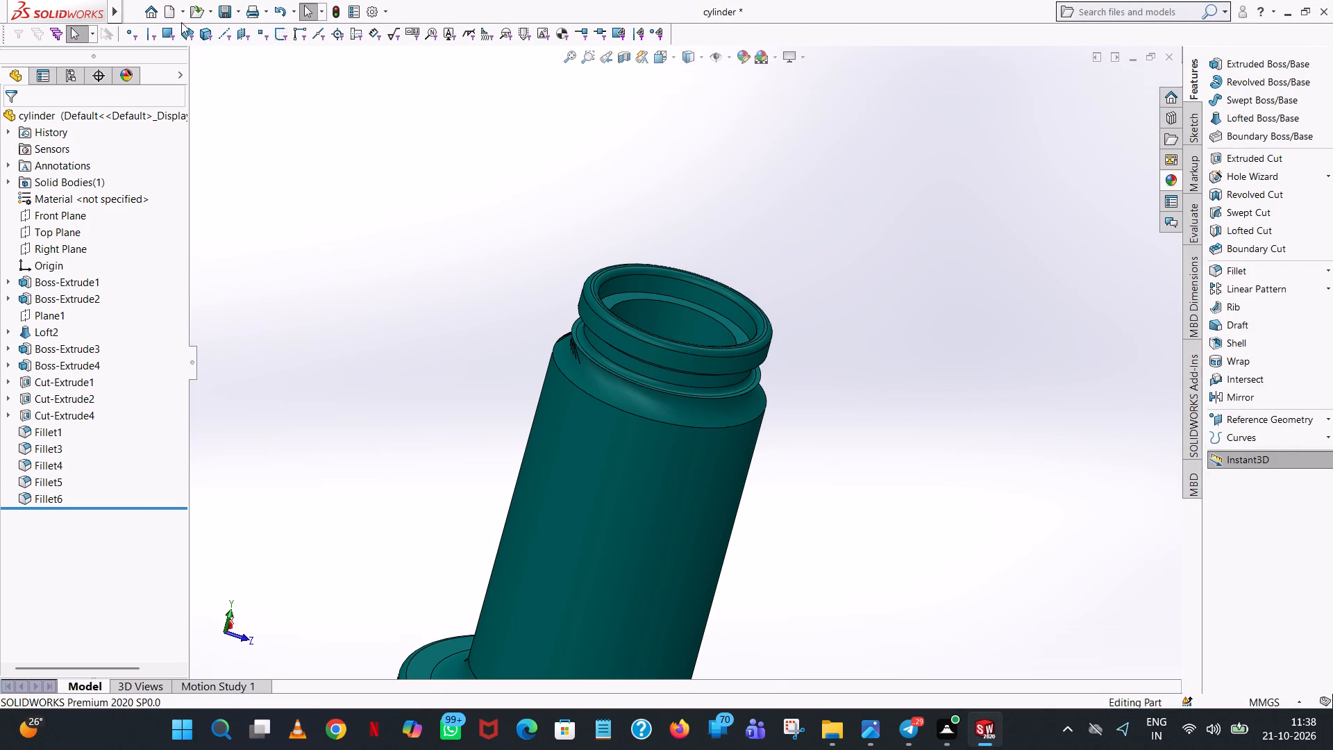
Create a new blank part document.
left_click(165, 13)
double_click(305, 340)
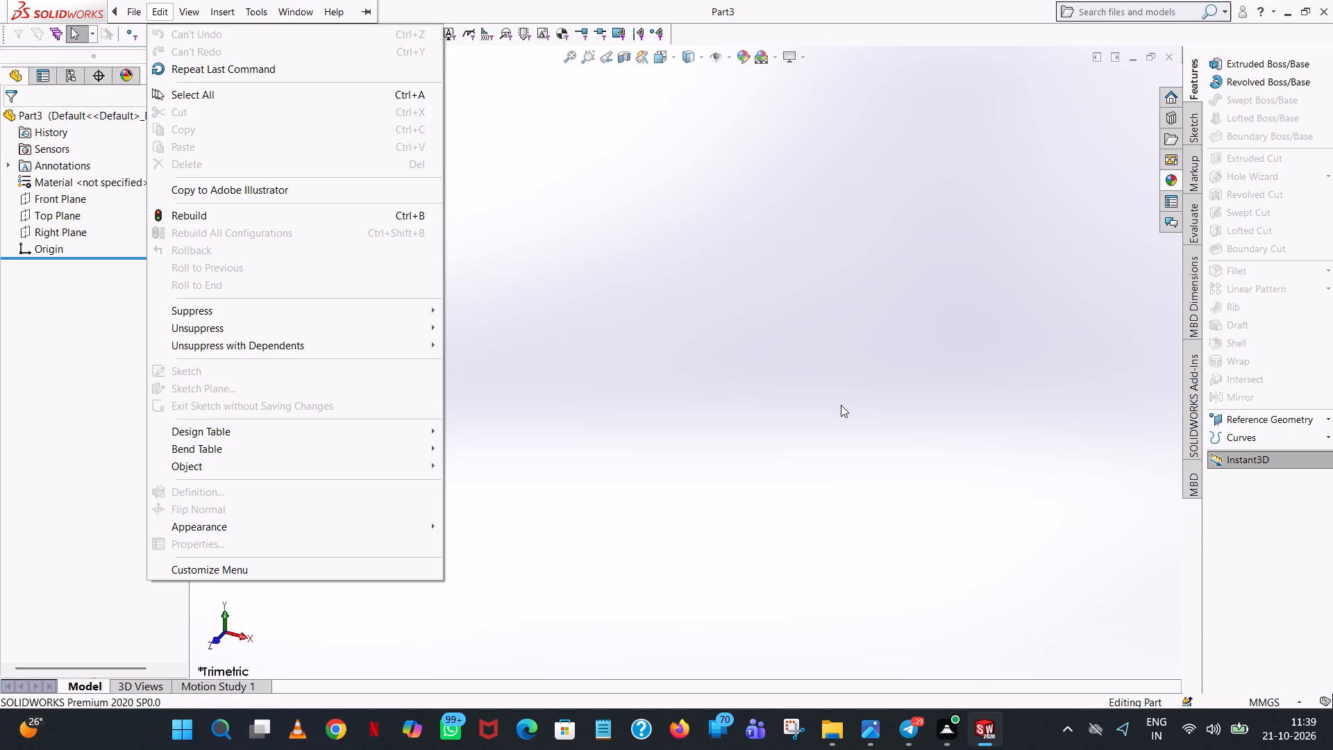
left_click(787, 300)
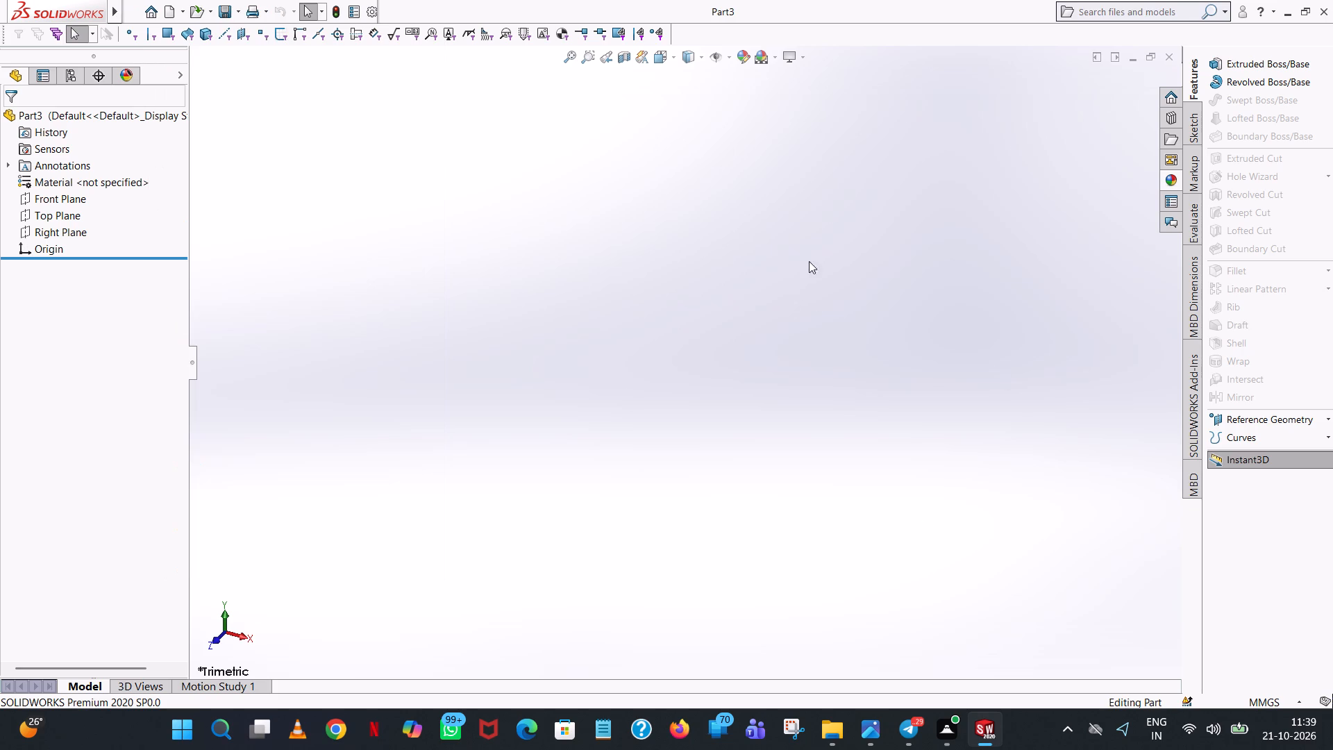
Sketch a circle centred on the origin of the Top Plane with a 7.5 mm radius.
left_click(47, 219)
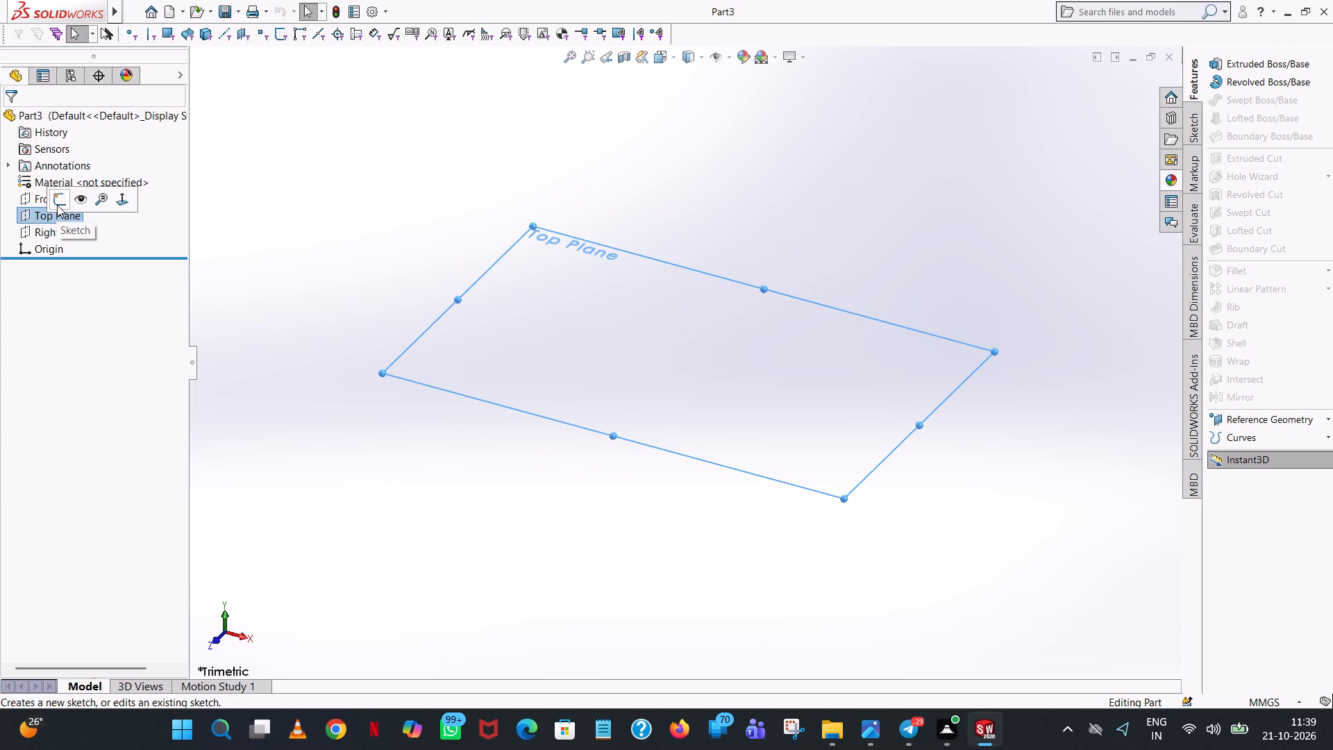
left_click(57, 201)
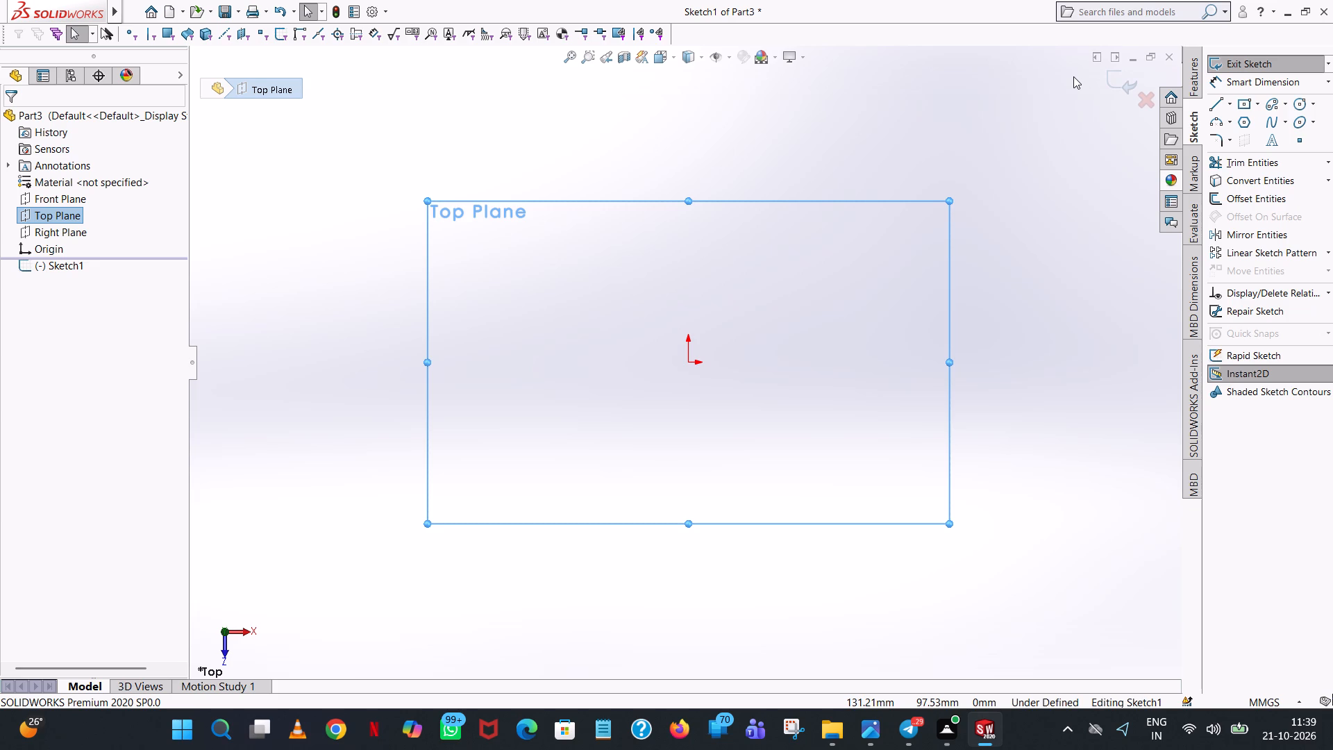
left_click(1296, 106)
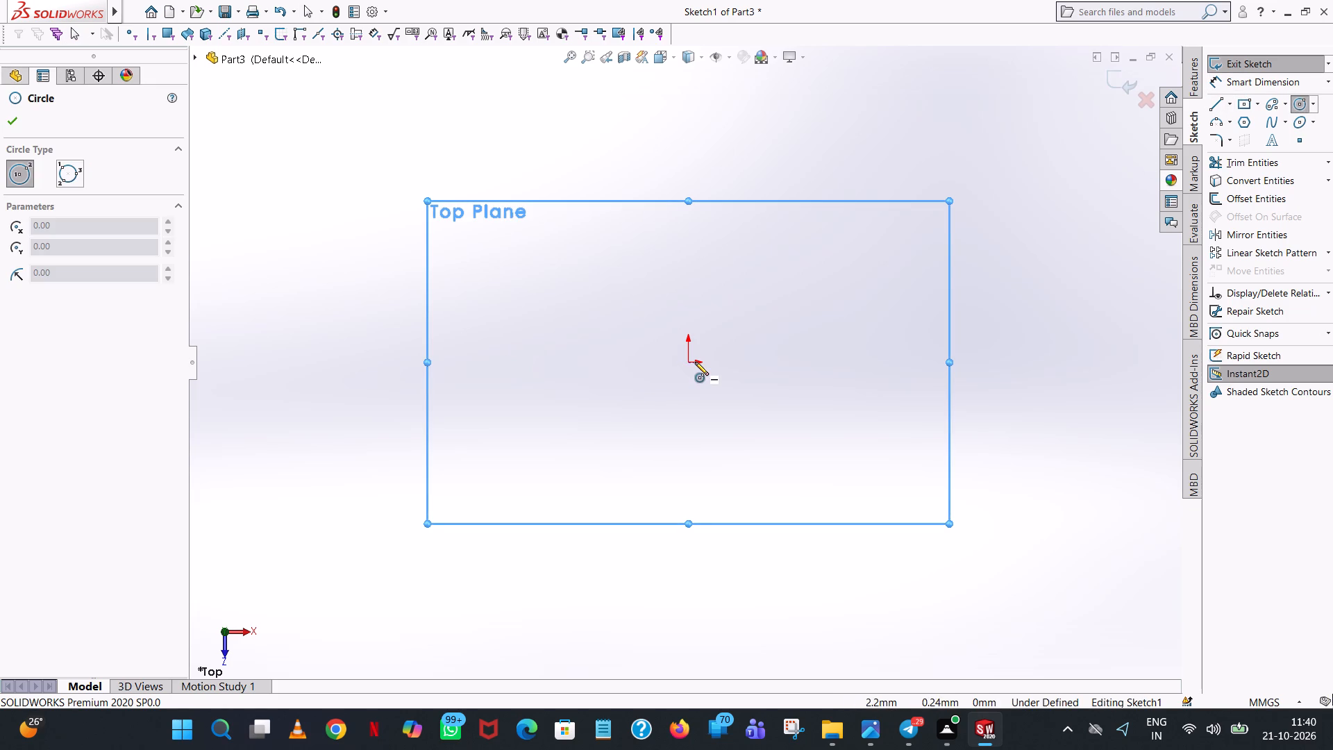
left_click(689, 362)
left_click(699, 272)
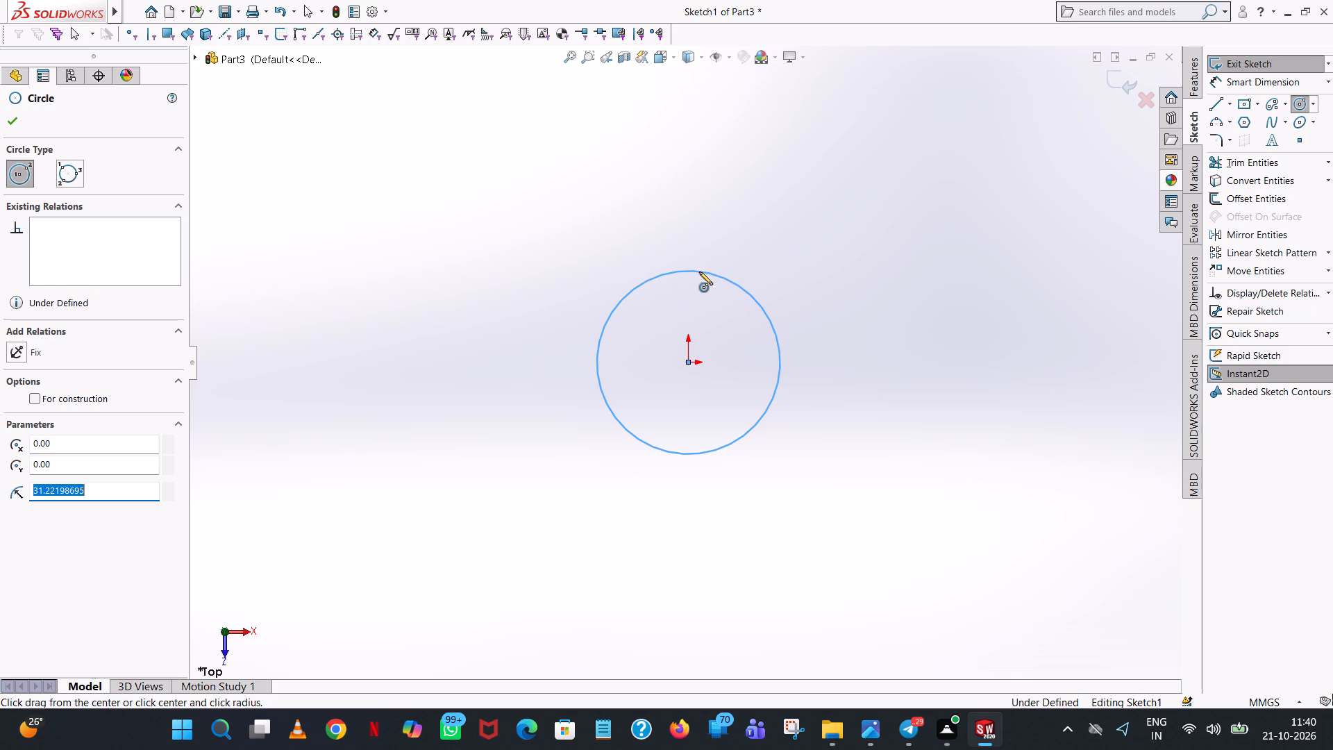
type("7.5")
key("Return")
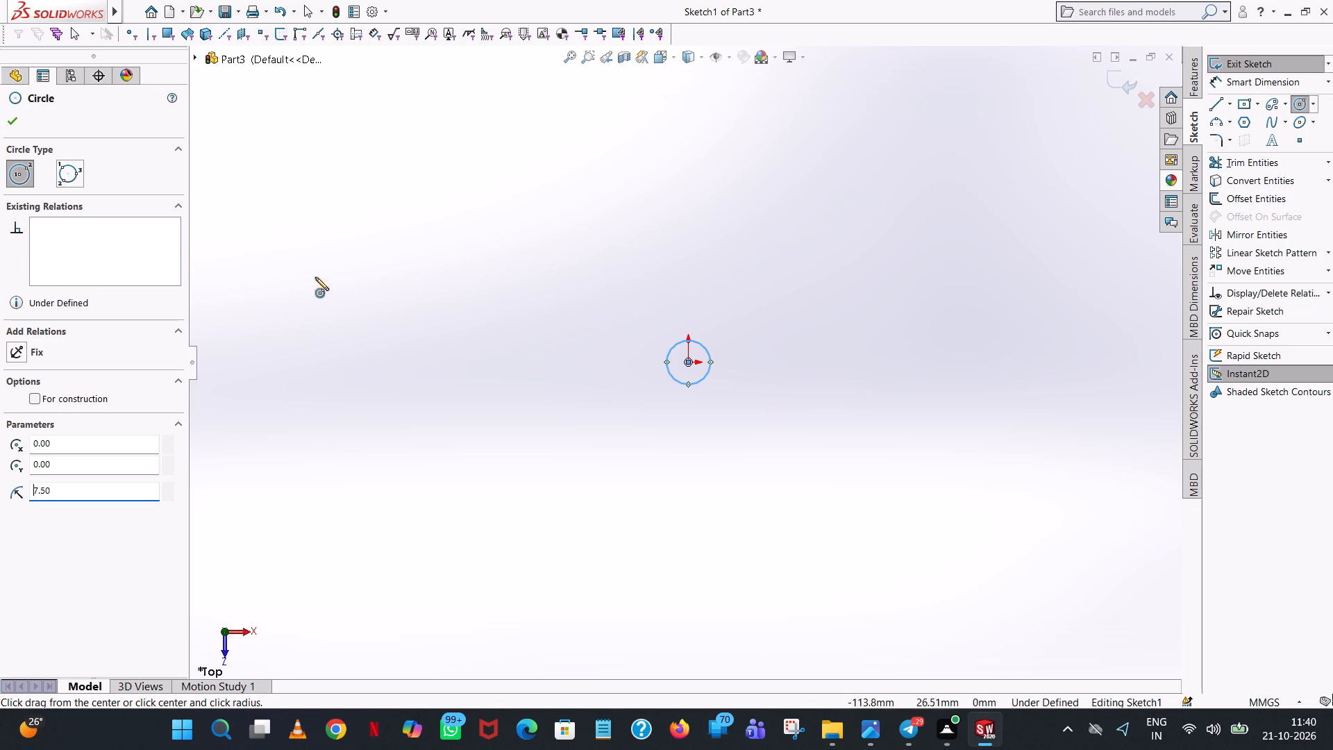
left_click(11, 122)
left_click(687, 257)
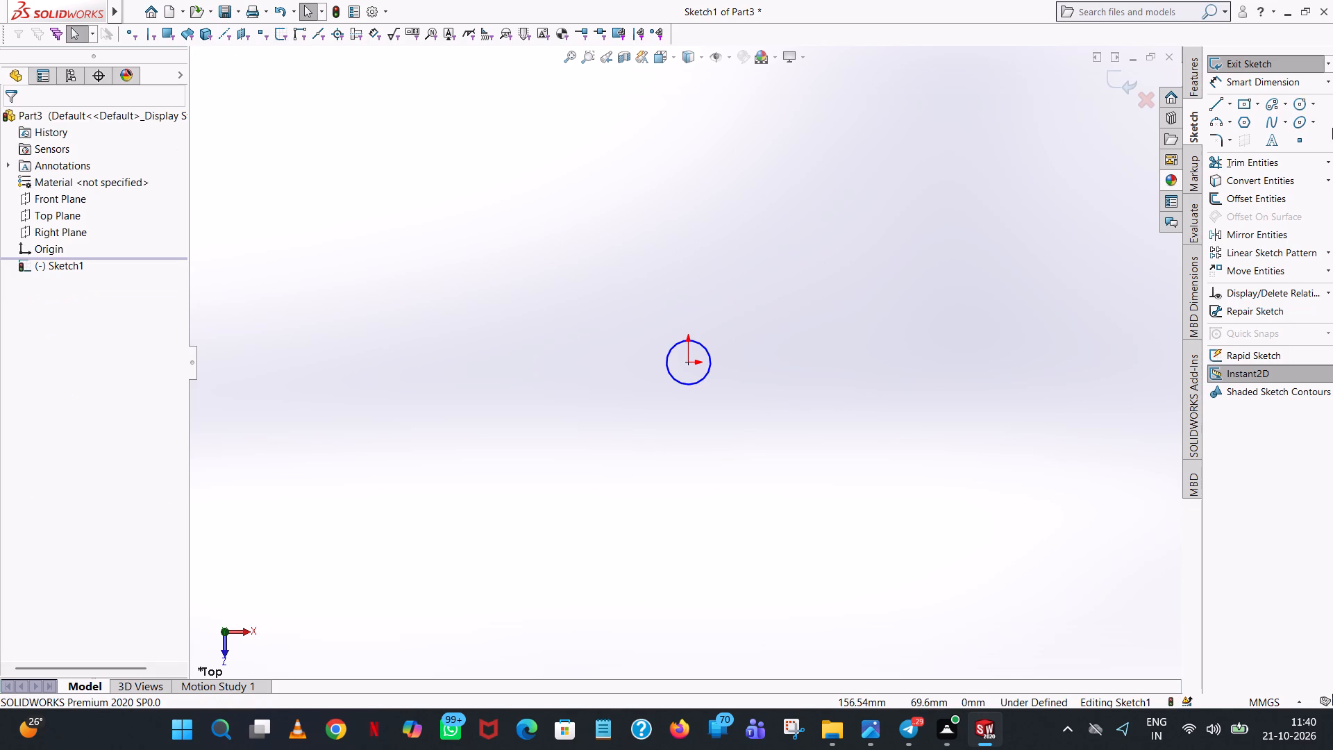
Dimension the circle's diameter in the sketch.
left_click(1282, 77)
scroll(712, 342, "down", 7)
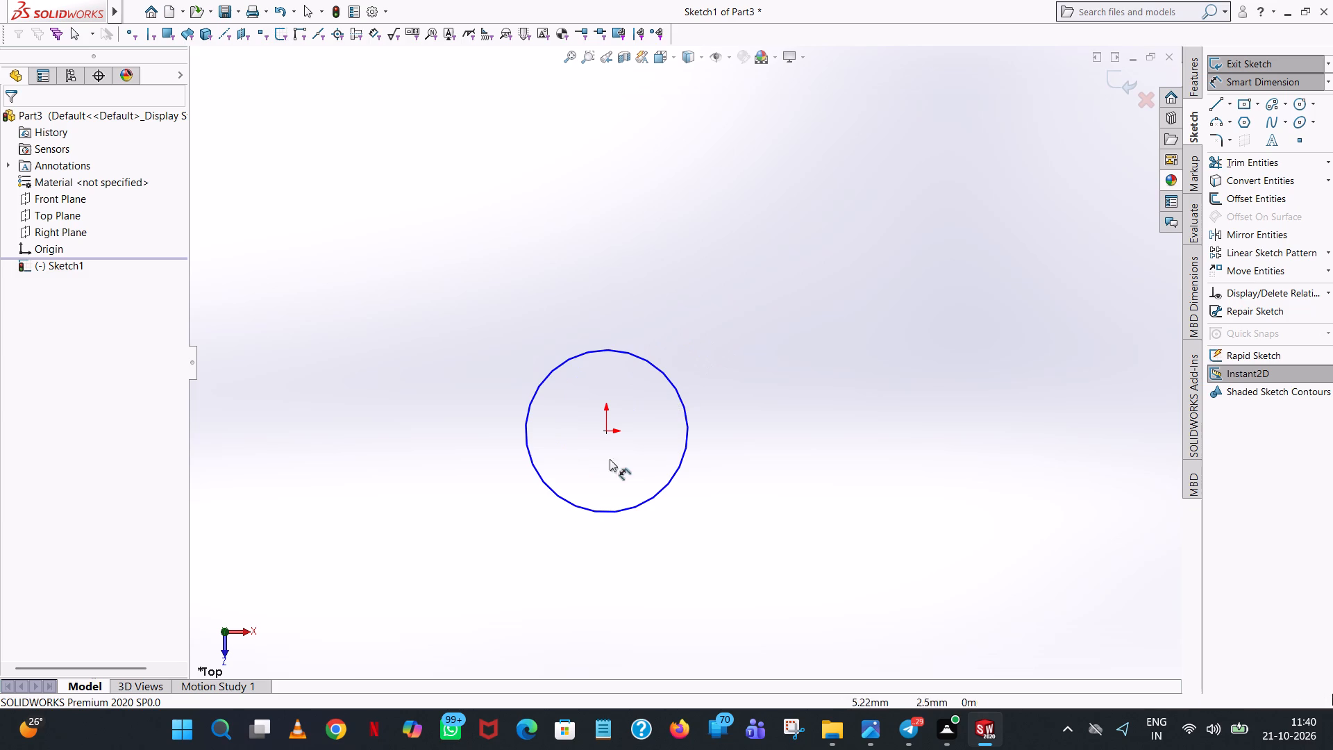
left_click(686, 452)
left_click(903, 407)
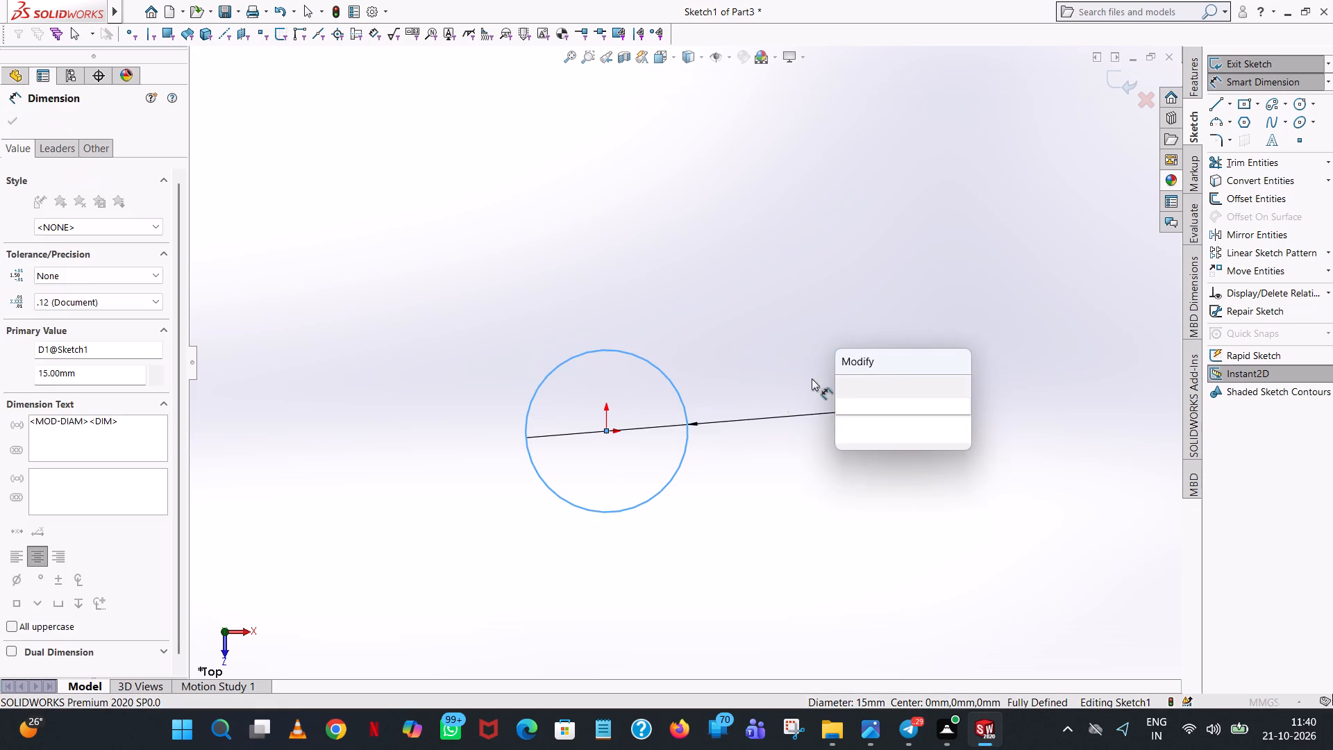
left_click(835, 387)
left_click(839, 383)
left_click(921, 232)
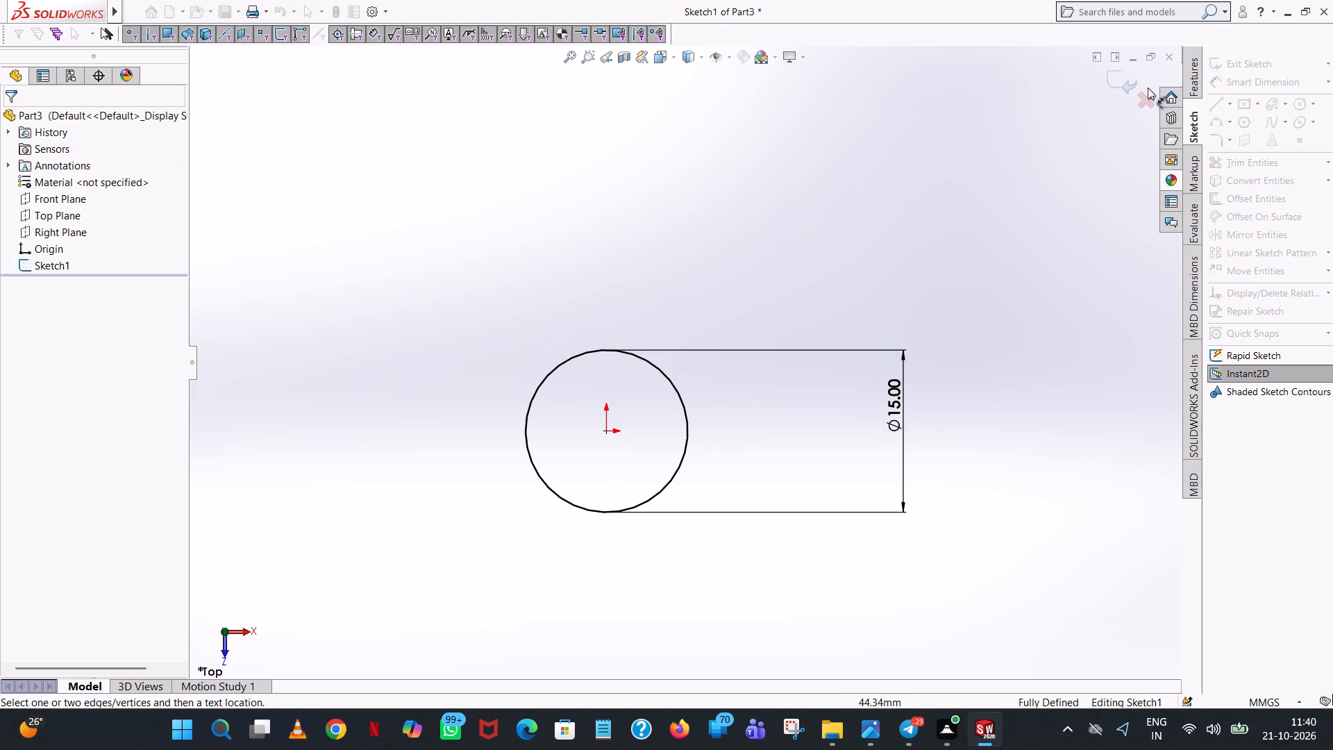
Extrude the 15 mm diameter circle 140 mm to form the long round rod.
left_click(1187, 74)
left_click(1239, 65)
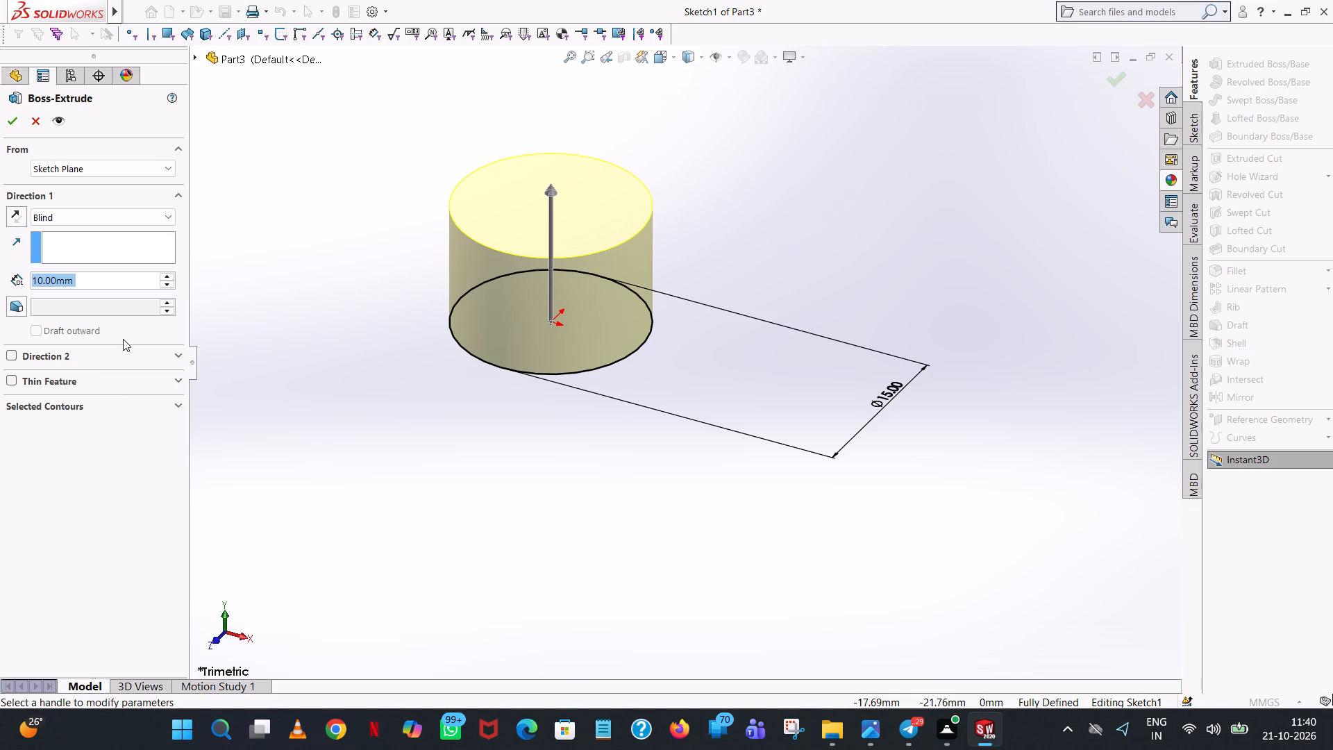
type("140")
key("Return")
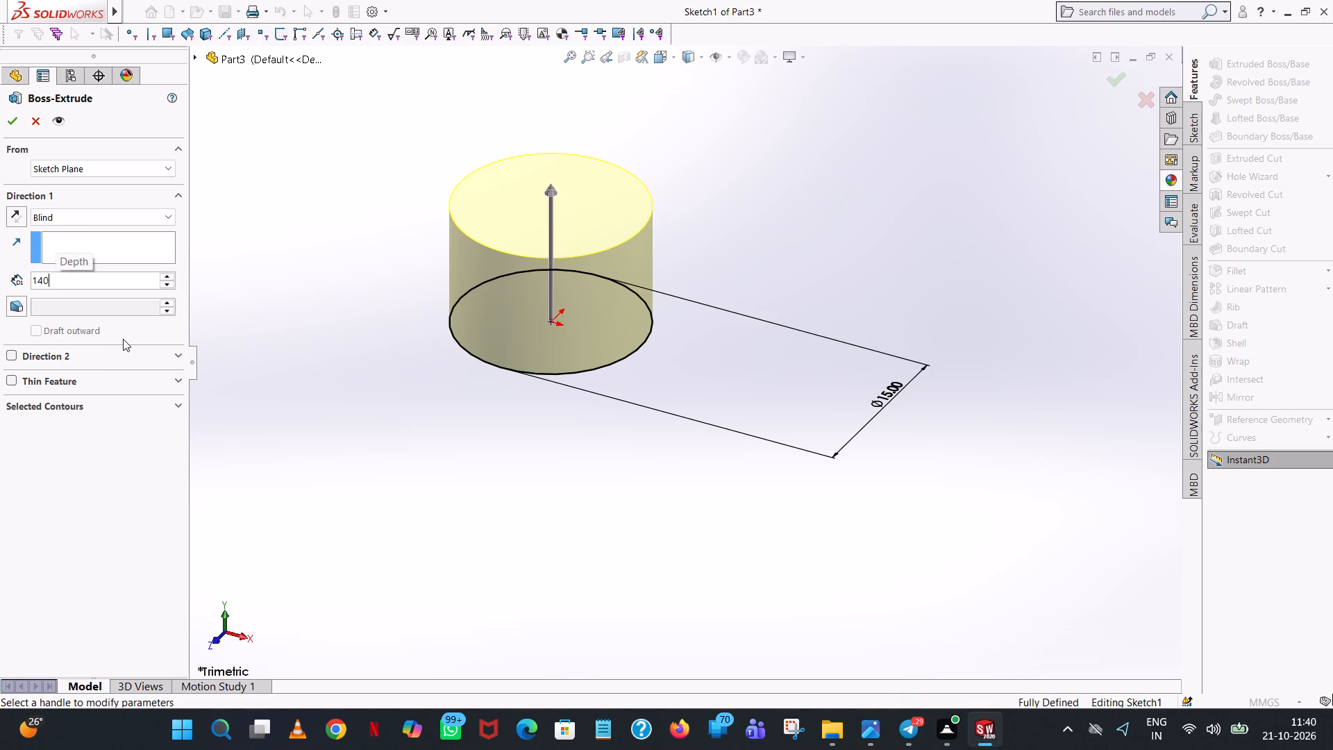
left_click(17, 119)
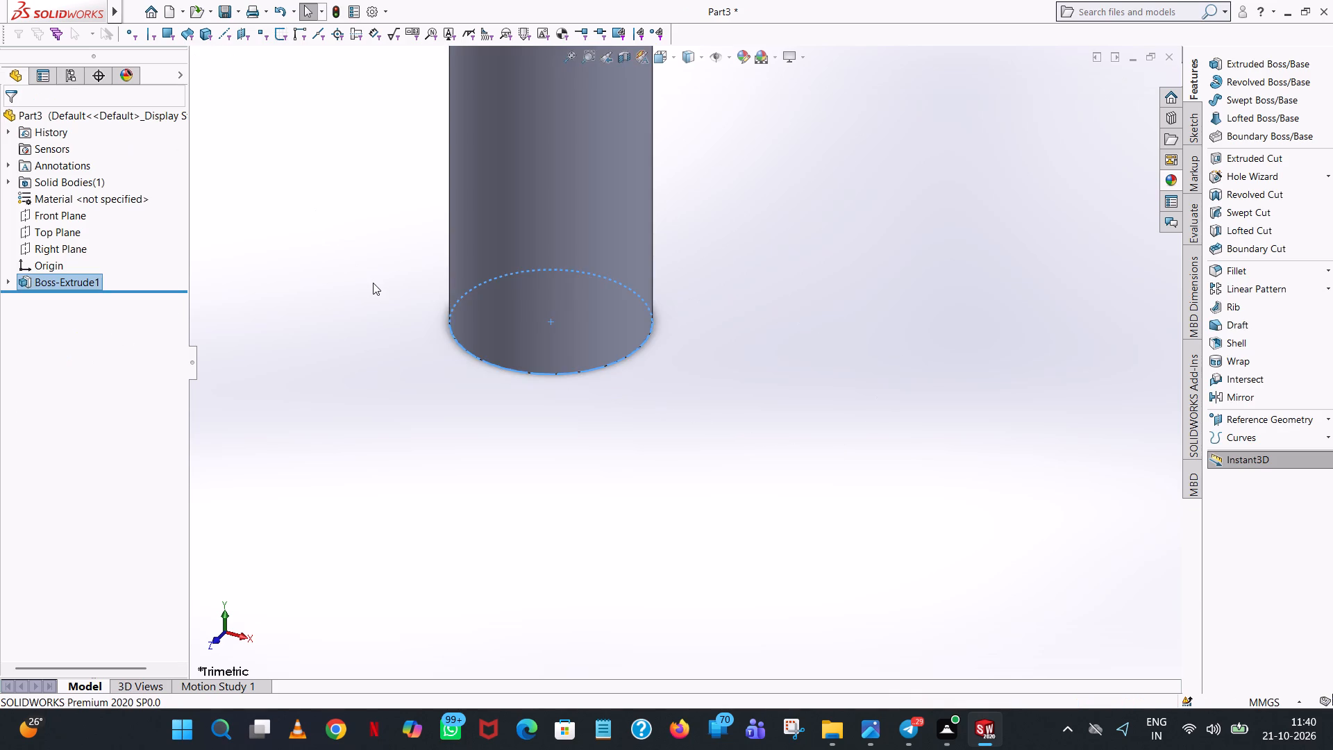
Start a boss extrude sketch on the rod's upper end face and draw an origin-centred circle of 15 mm radius.
scroll(373, 283, "up", 7)
scroll(674, 194, "up", 4)
left_click(745, 201)
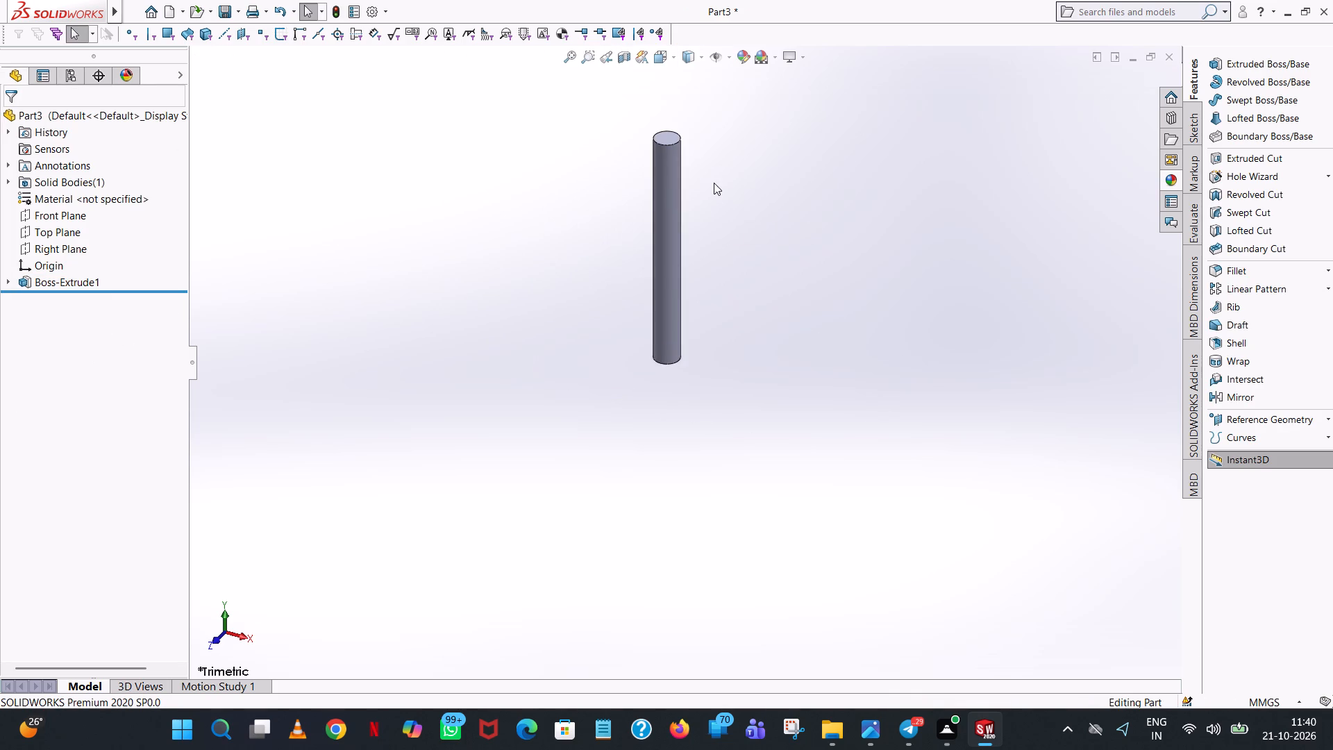
scroll(713, 178, "down", 5)
left_click(1266, 62)
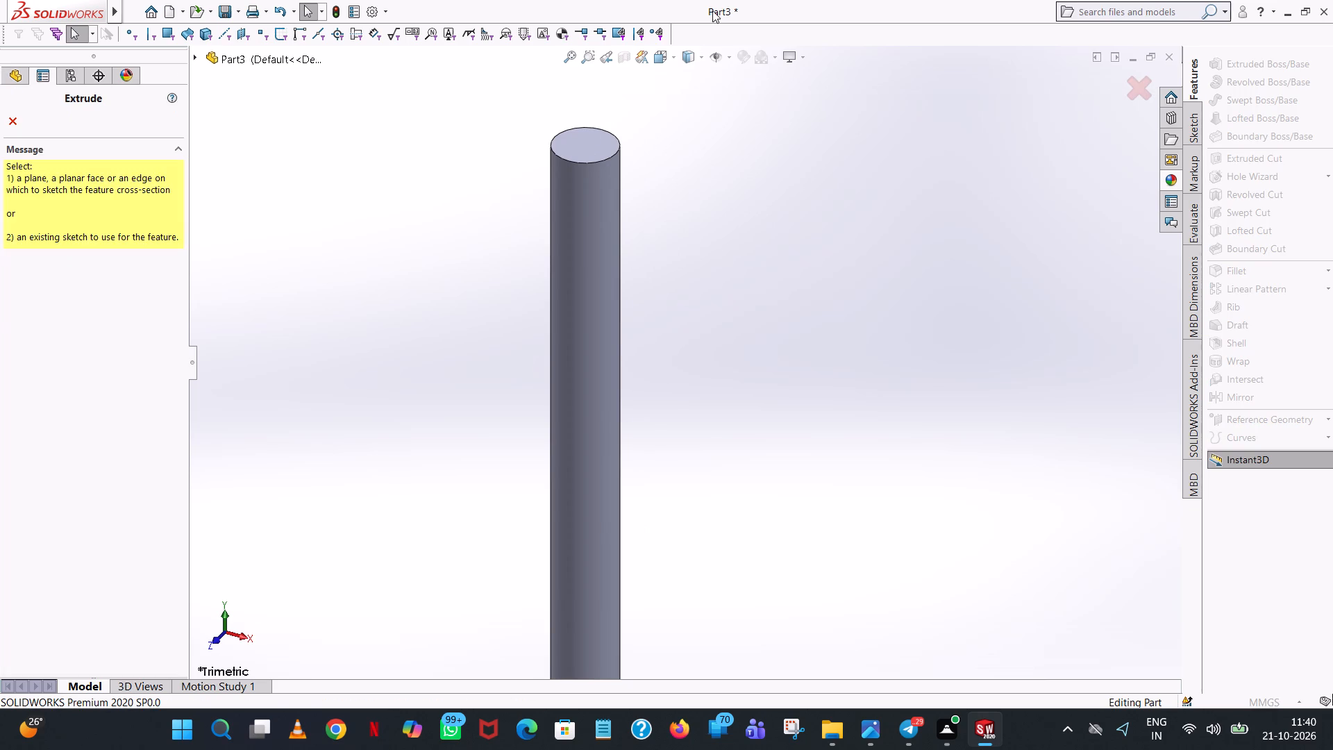
left_click(578, 137)
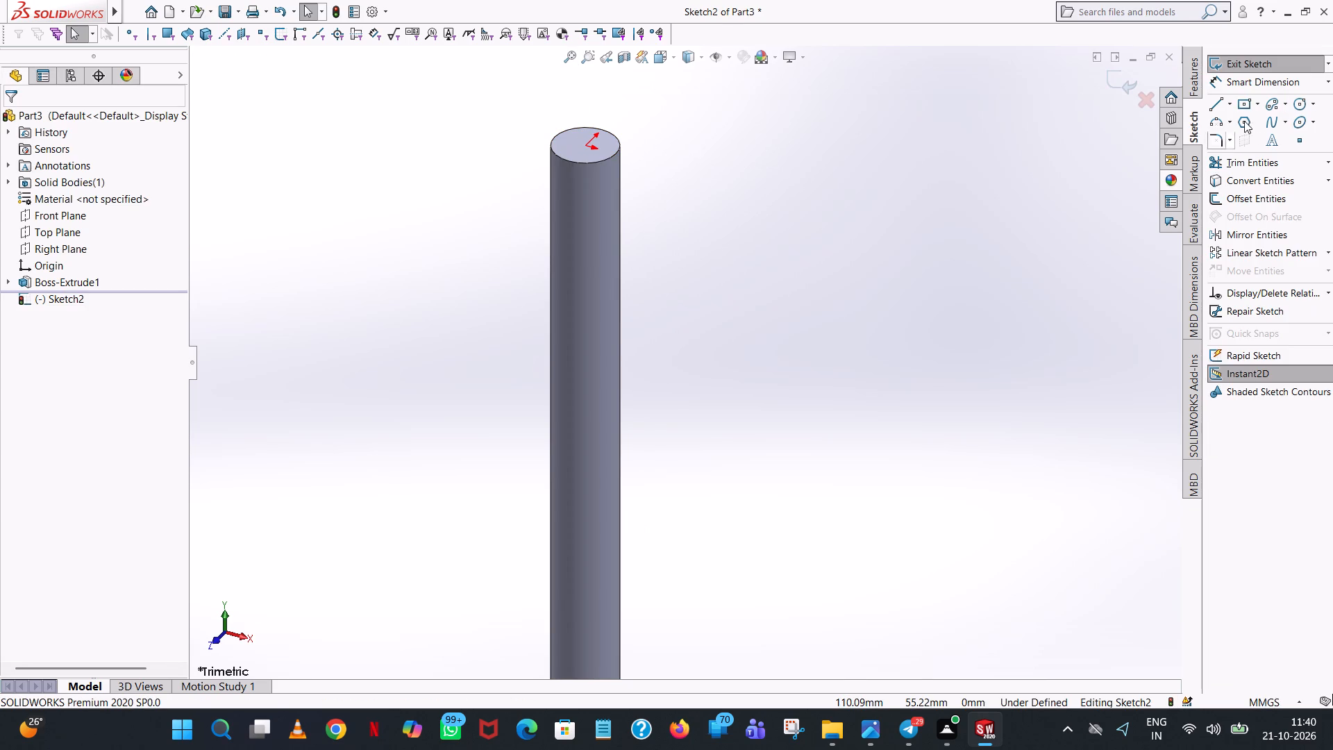
left_click(1304, 106)
scroll(578, 140, "down", 4)
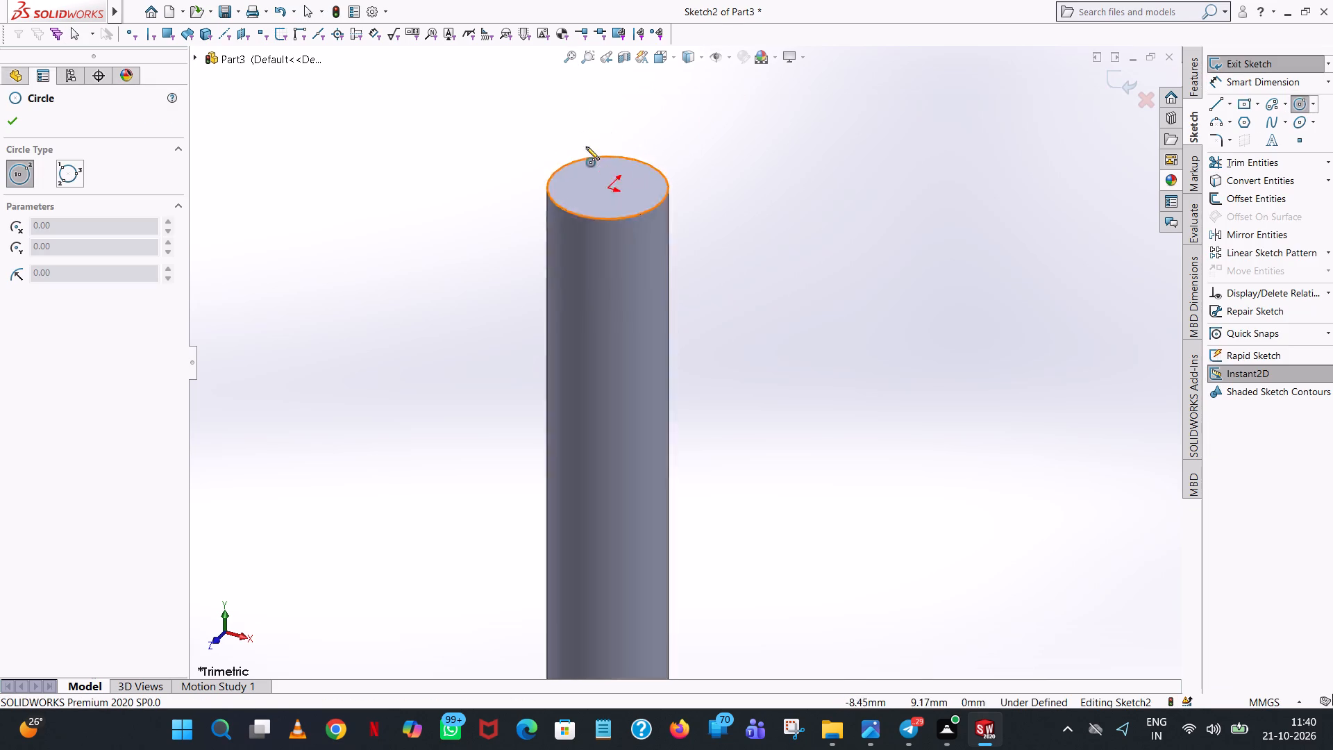
scroll(586, 147, "down", 2)
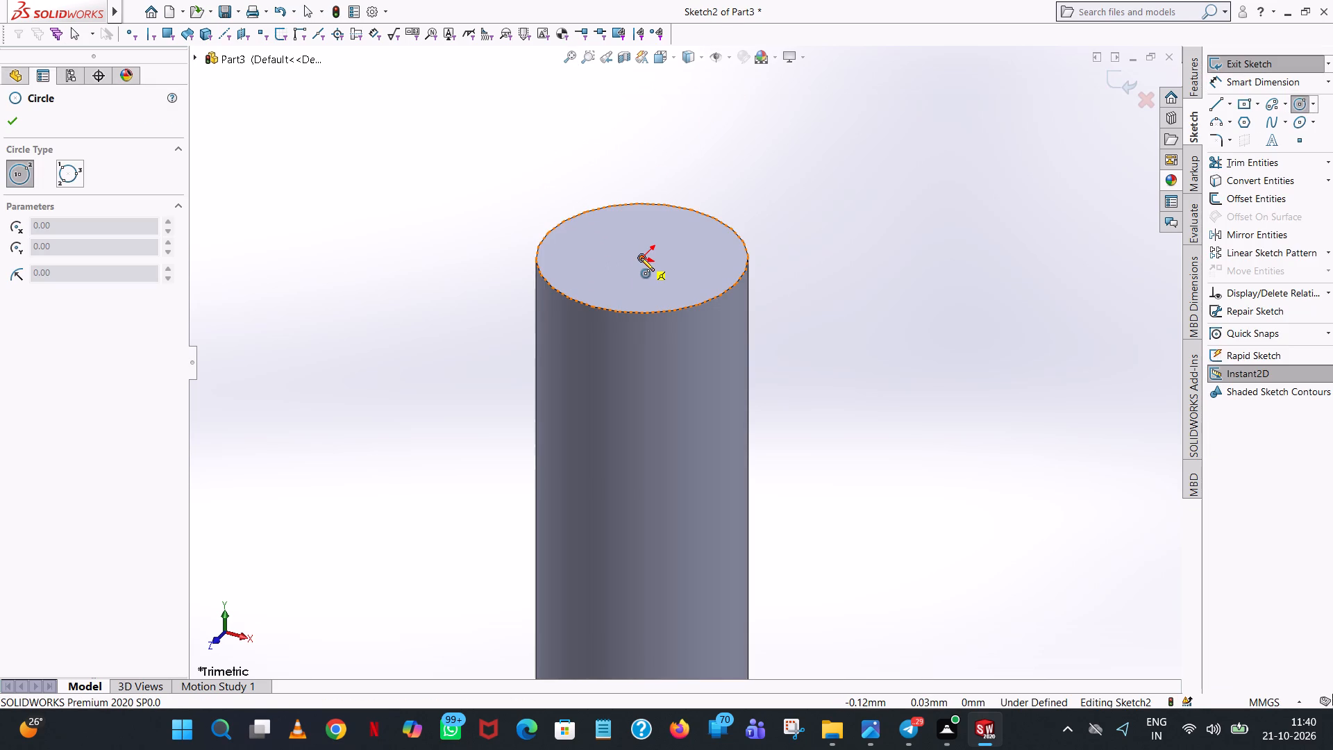
left_click(641, 257)
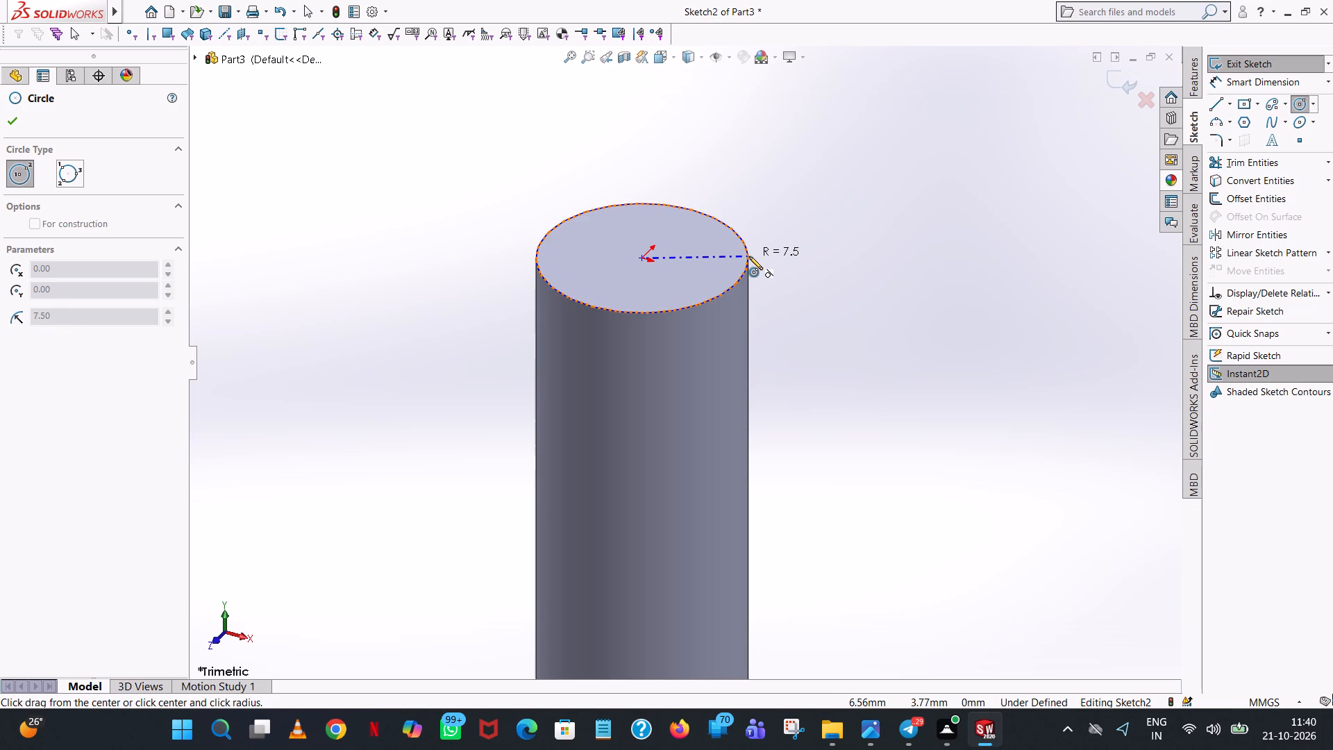
left_click(760, 269)
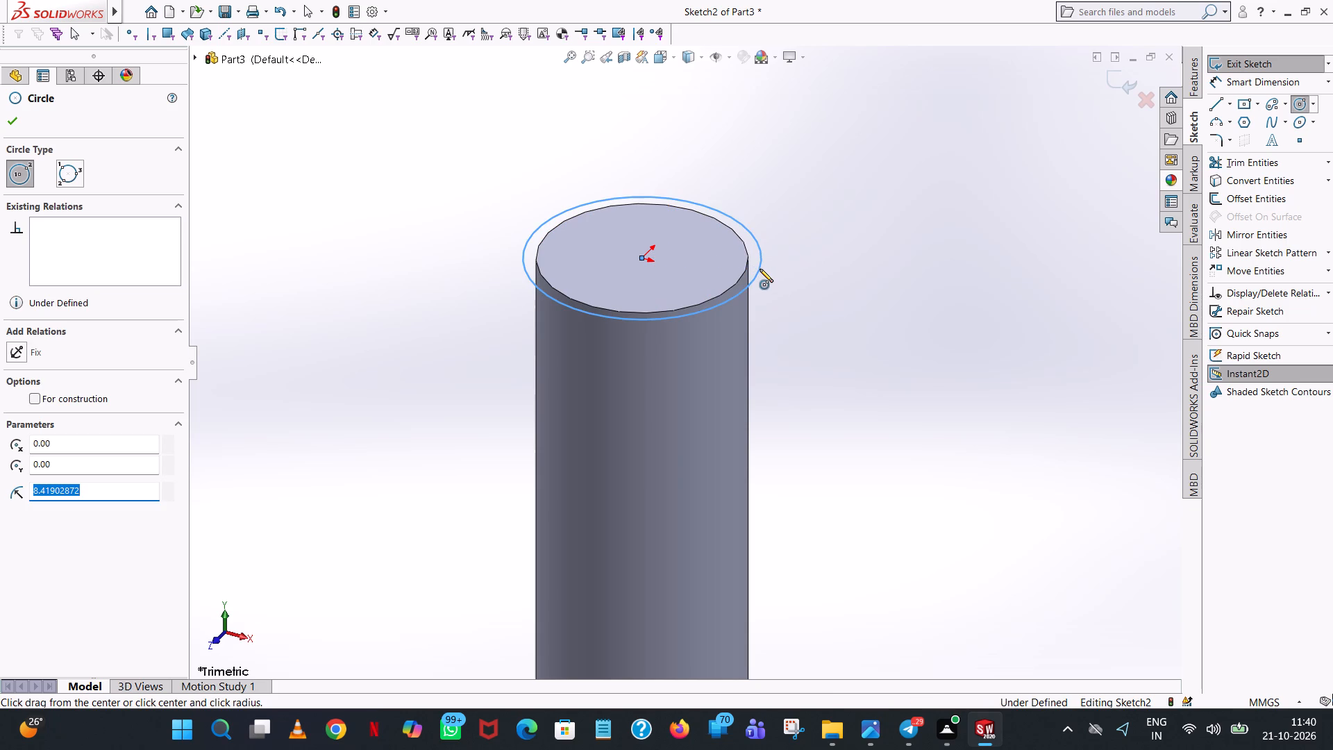
type("15")
key("Return")
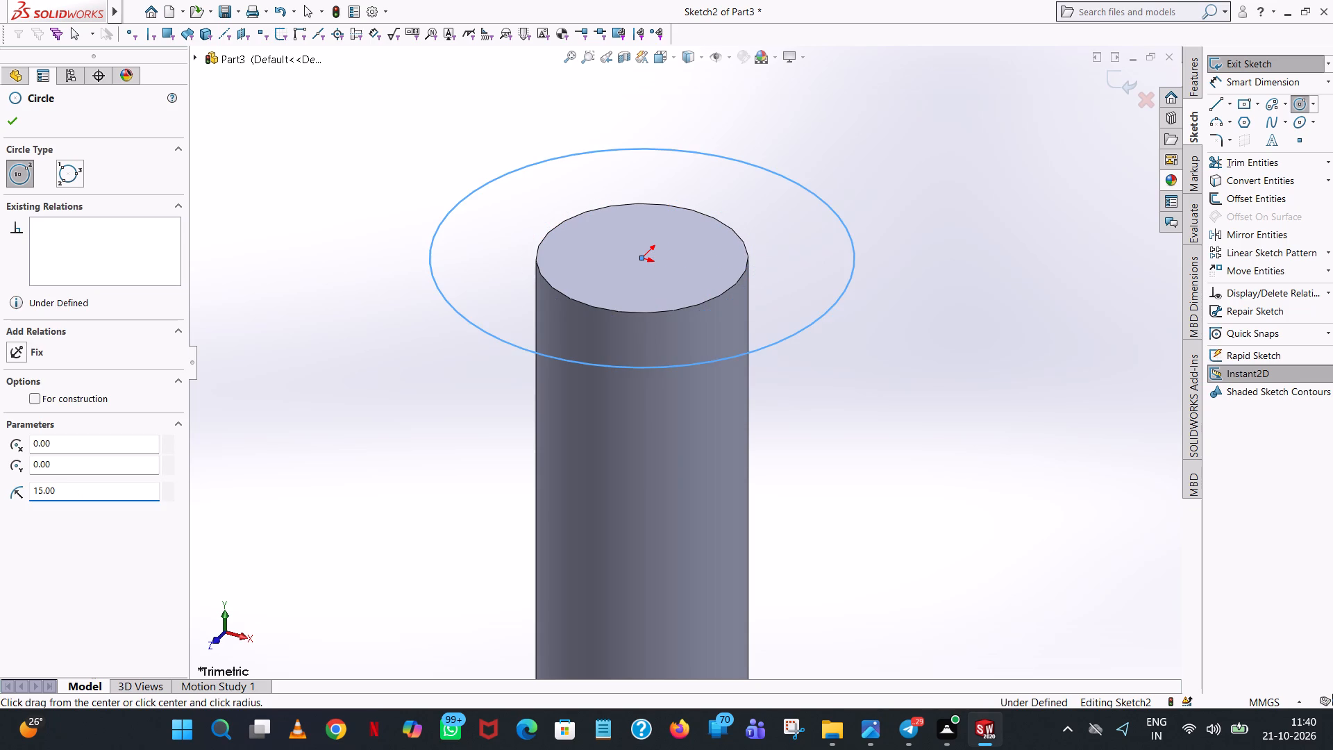
left_click(12, 115)
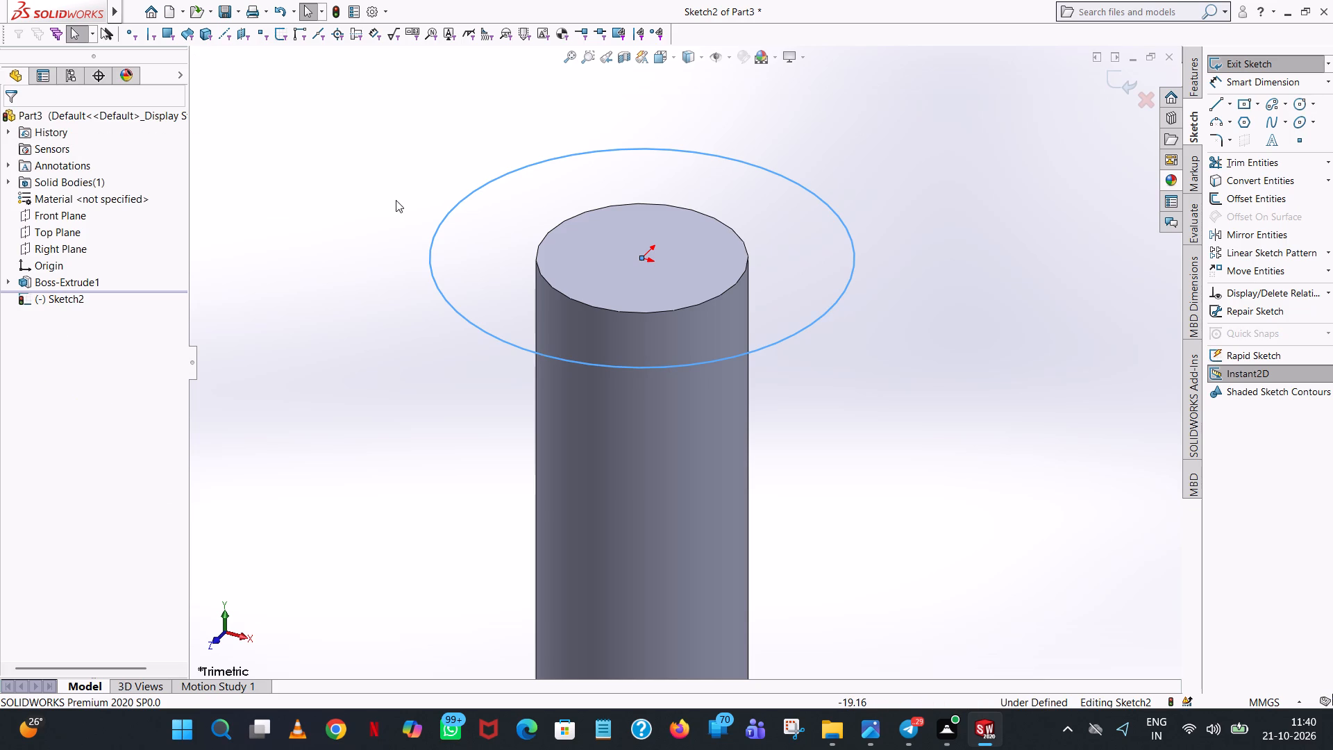
left_click(396, 200)
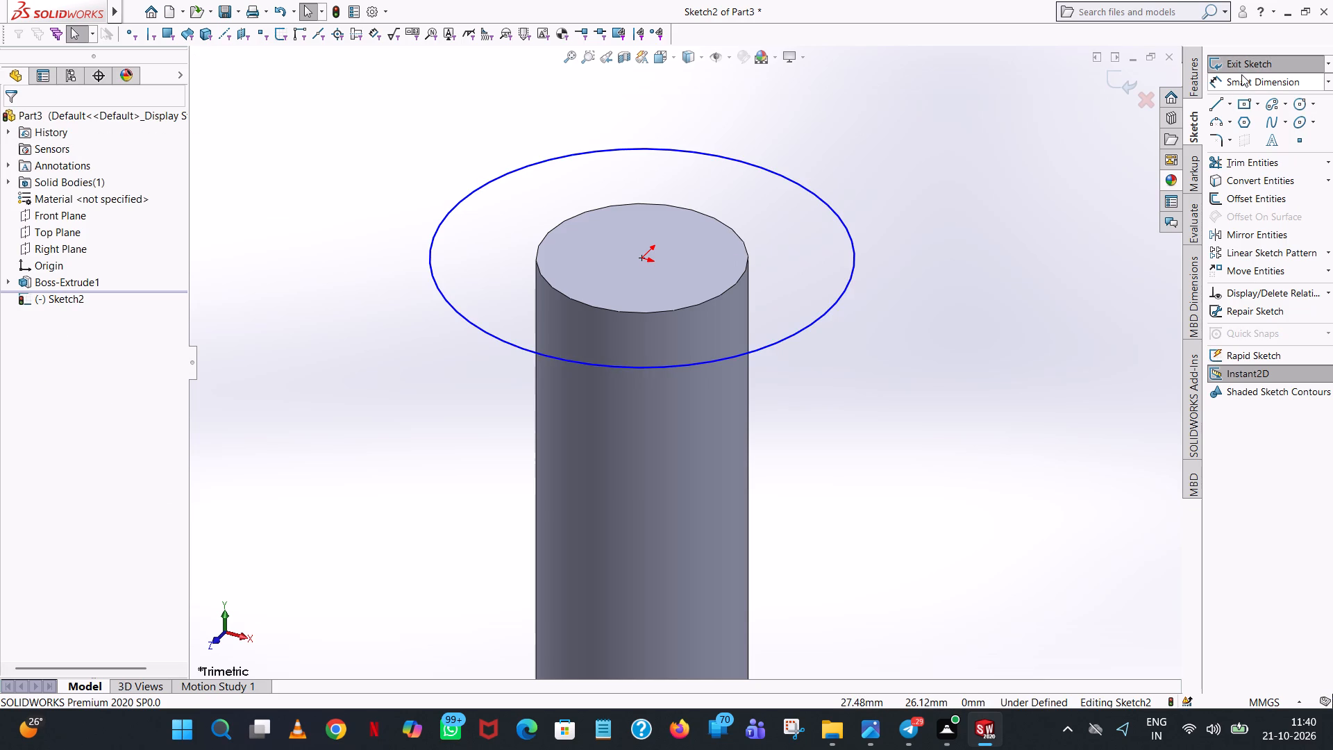
Dimension the diameter of the circle on the rod's end face.
left_click(1241, 74)
left_click(844, 219)
left_click(1008, 219)
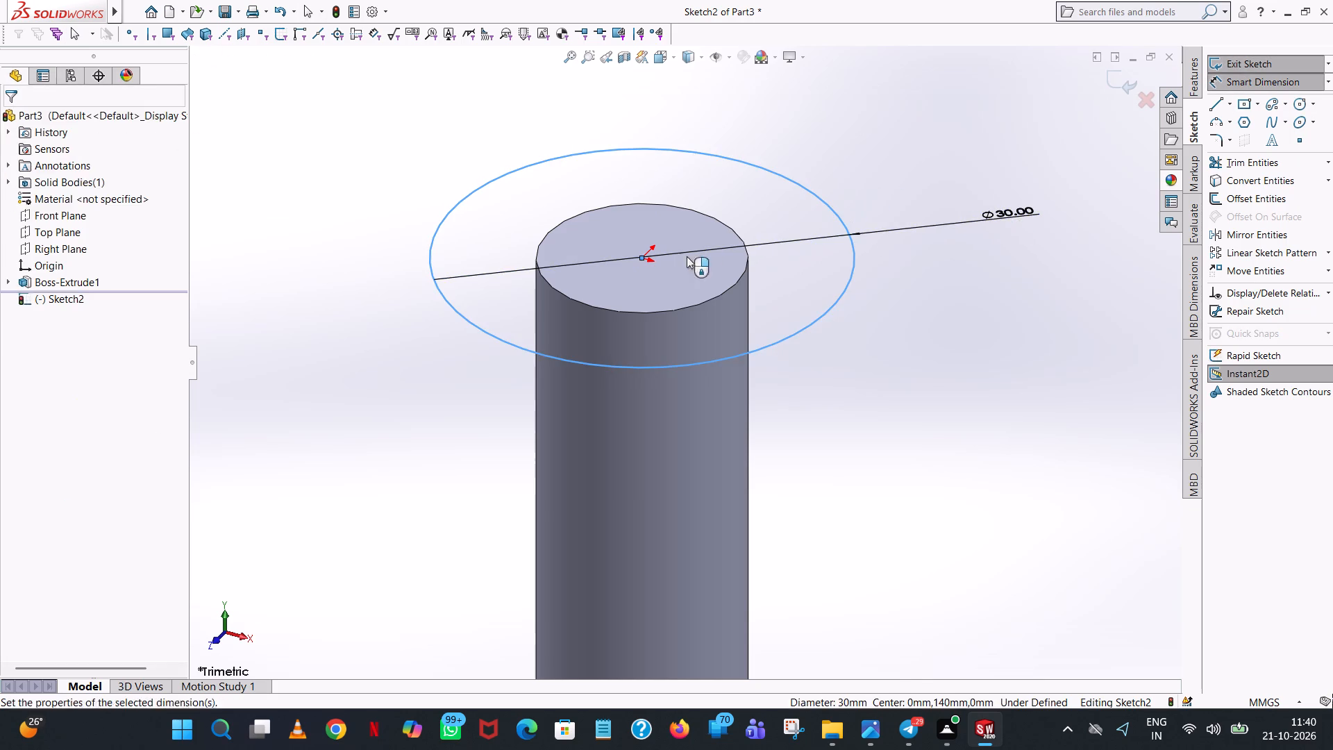
left_click(949, 199)
left_click(992, 131)
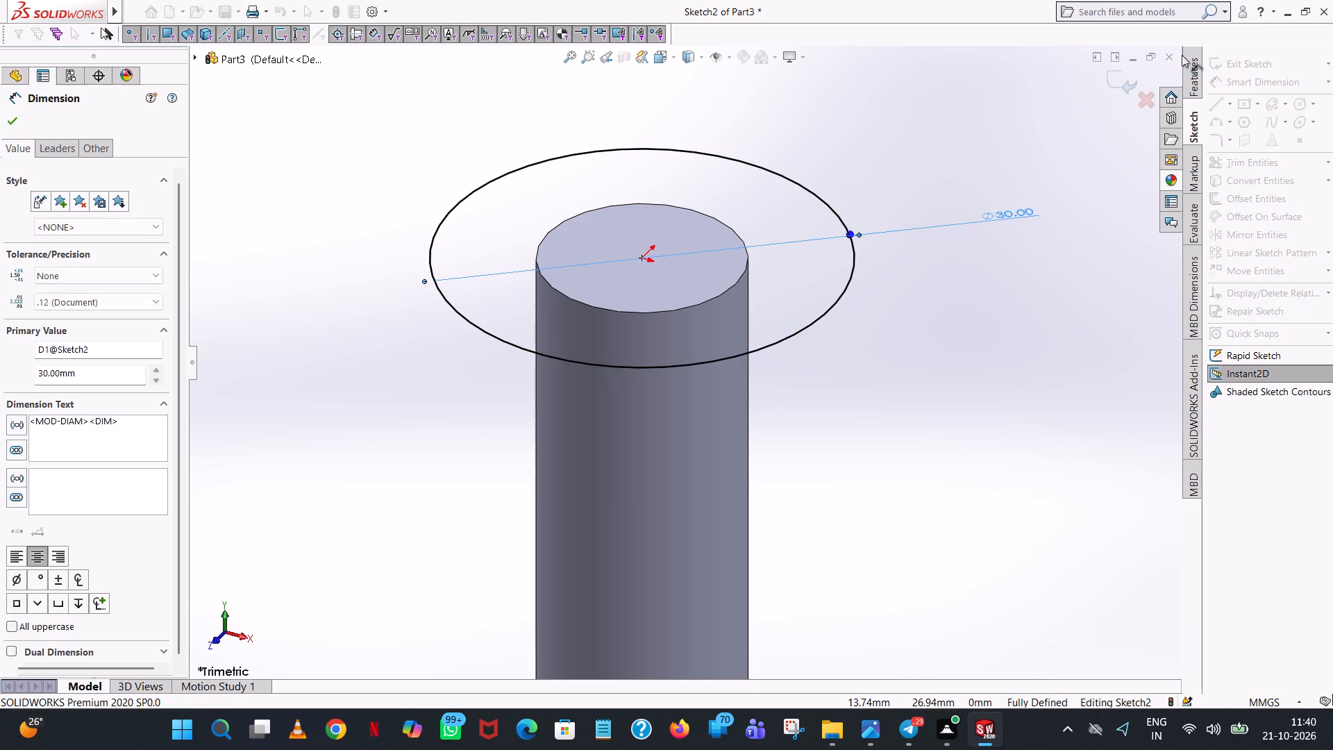
Extrude the 30 mm diameter circle 10 mm beyond the rod's end to form a round head.
left_click(1197, 64)
left_click(1241, 67)
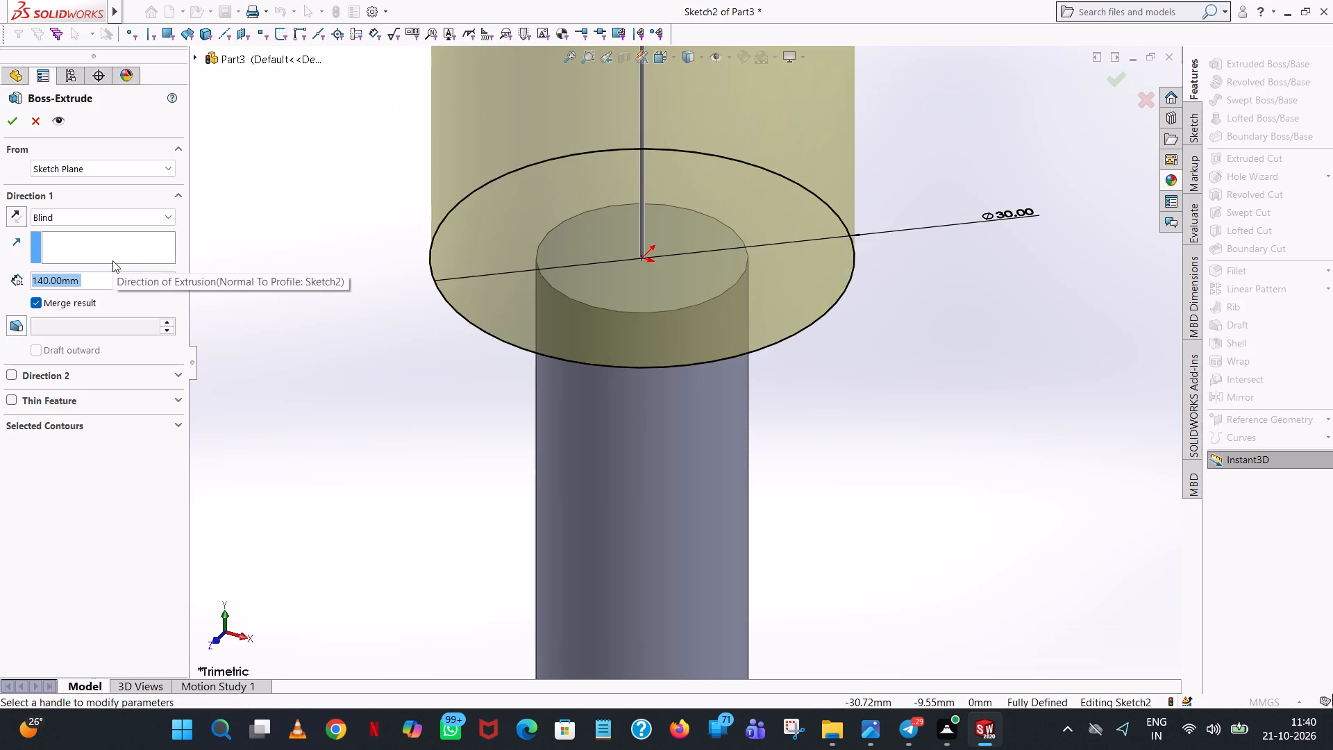
type("10")
key("Return")
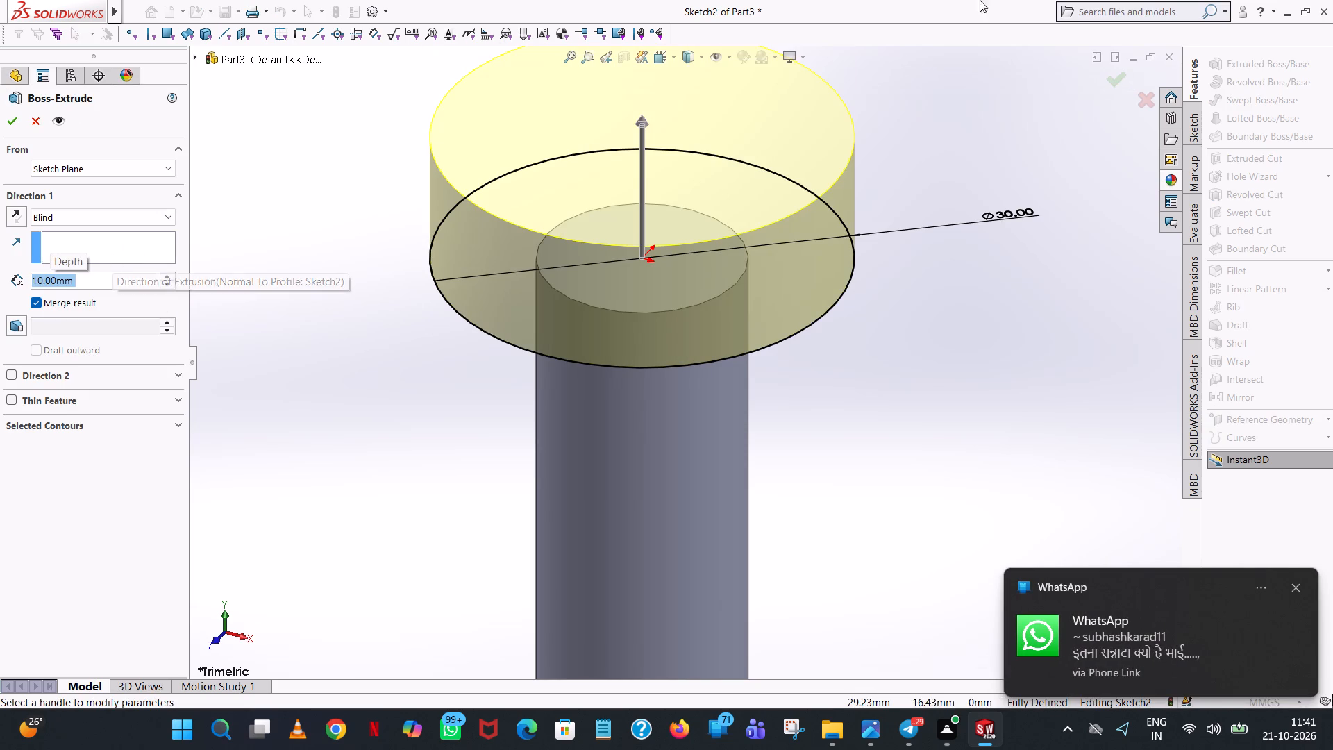
left_click(11, 117)
left_click(299, 208)
Start a sketch on the head's underside and draw a 15 mm radius circle centred on the origin, matching the head's outer edge.
scroll(399, 283, "up", 7)
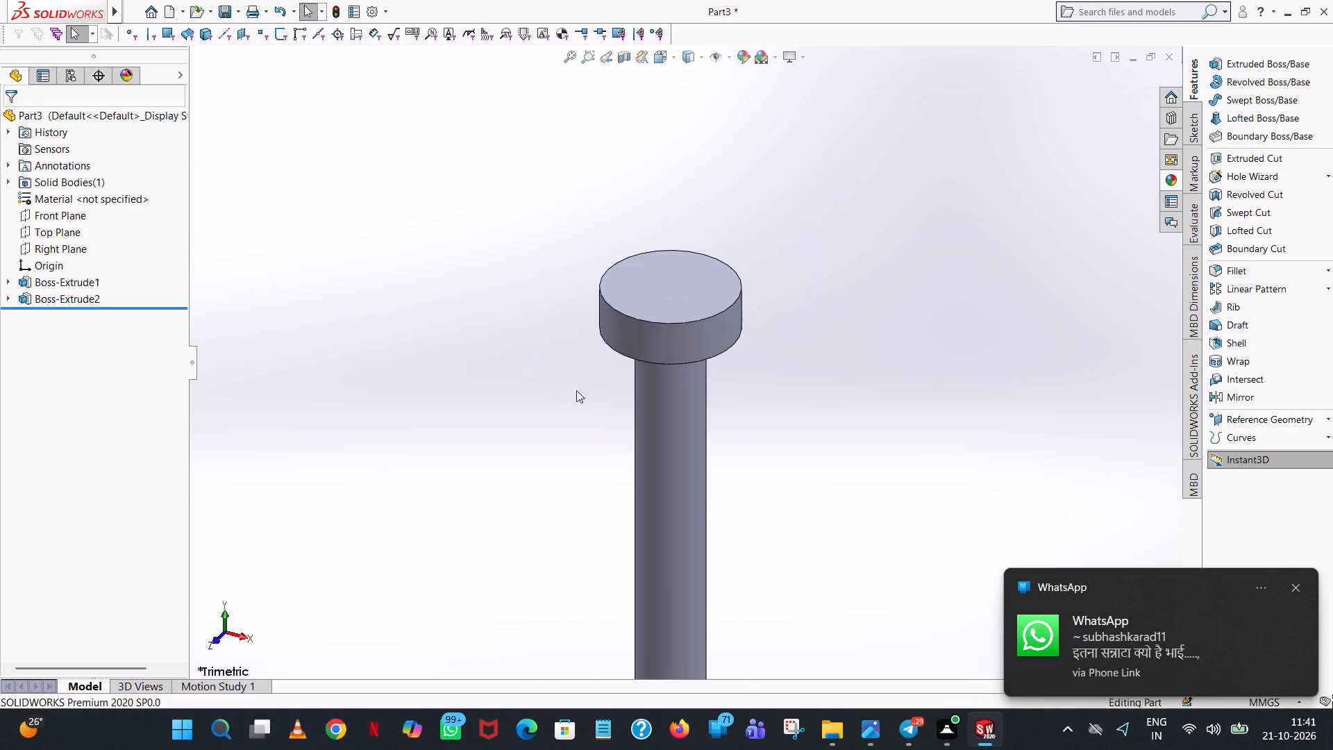
middle_click_drag(656, 398, 728, 321)
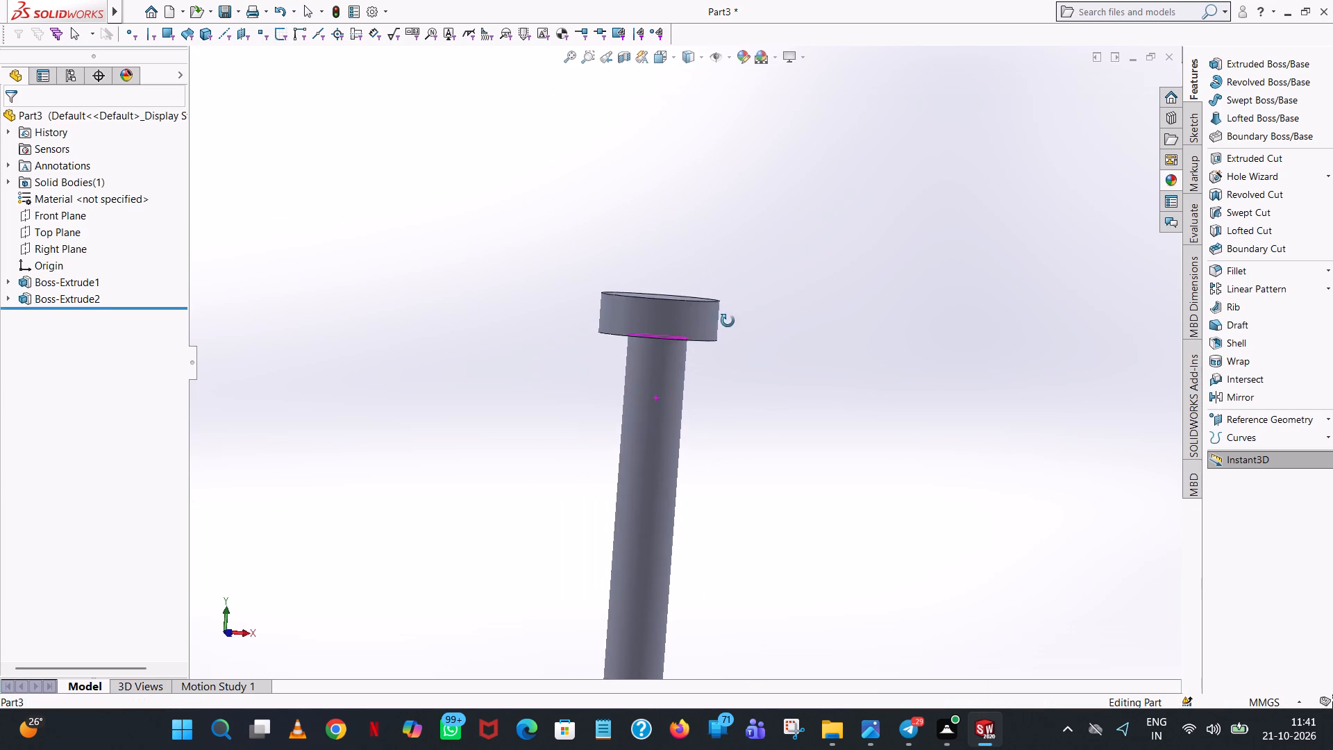
middle_click_drag(728, 321, 761, 456)
scroll(766, 454, "up", 1)
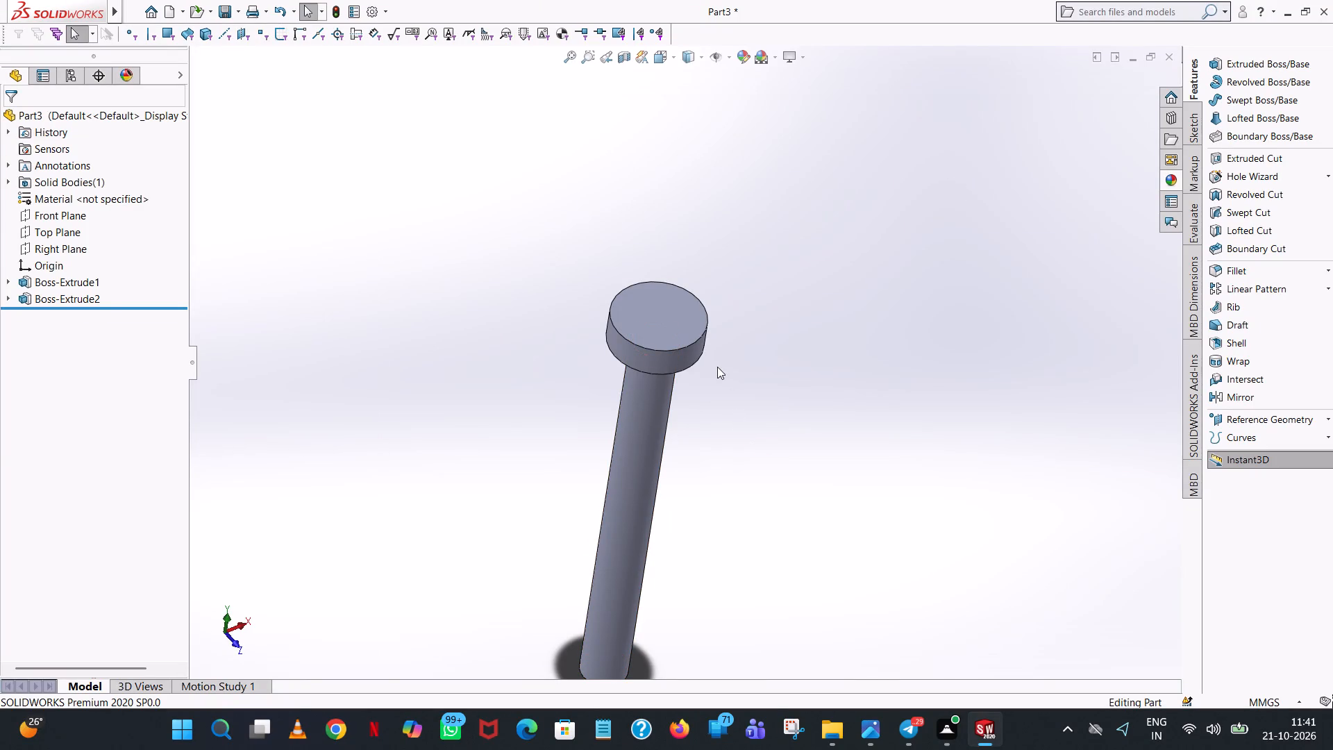
scroll(717, 366, "up", 3)
middle_click_drag(699, 367, 765, 194)
scroll(652, 328, "down", 5)
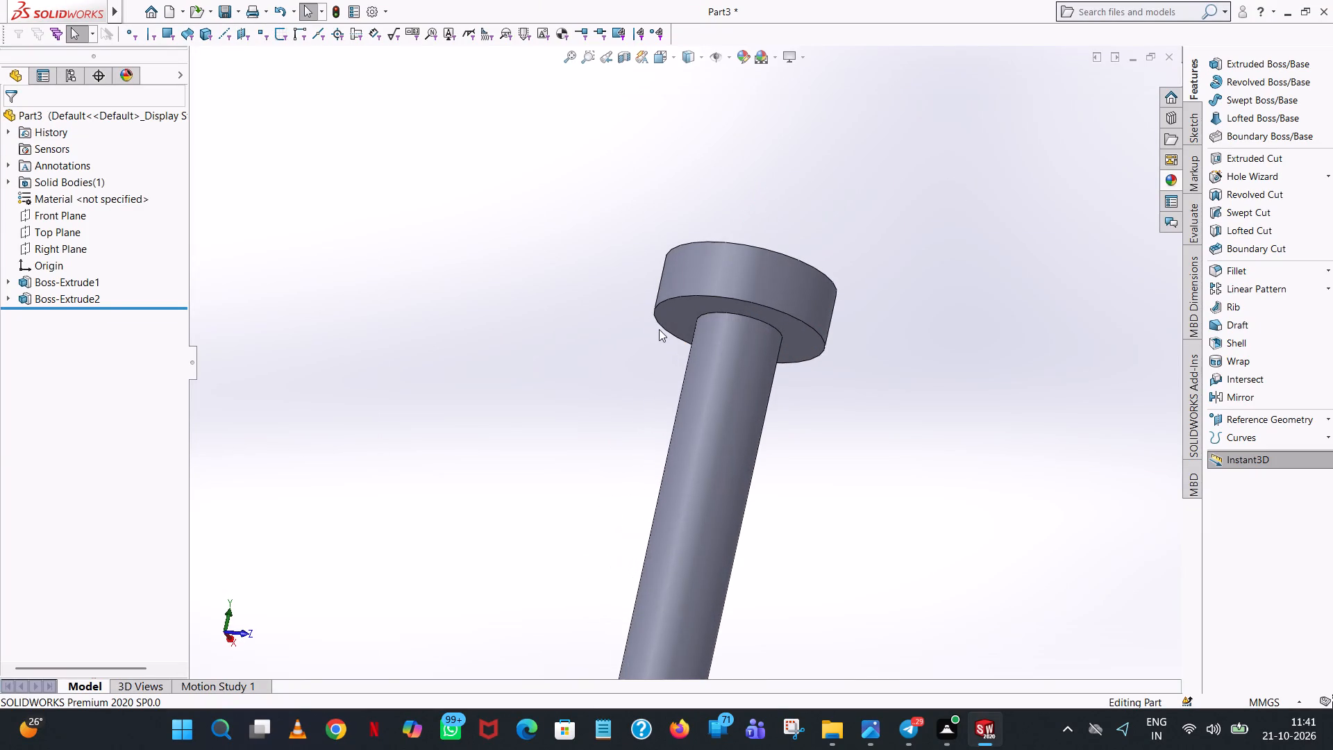
scroll(659, 329, "down", 1)
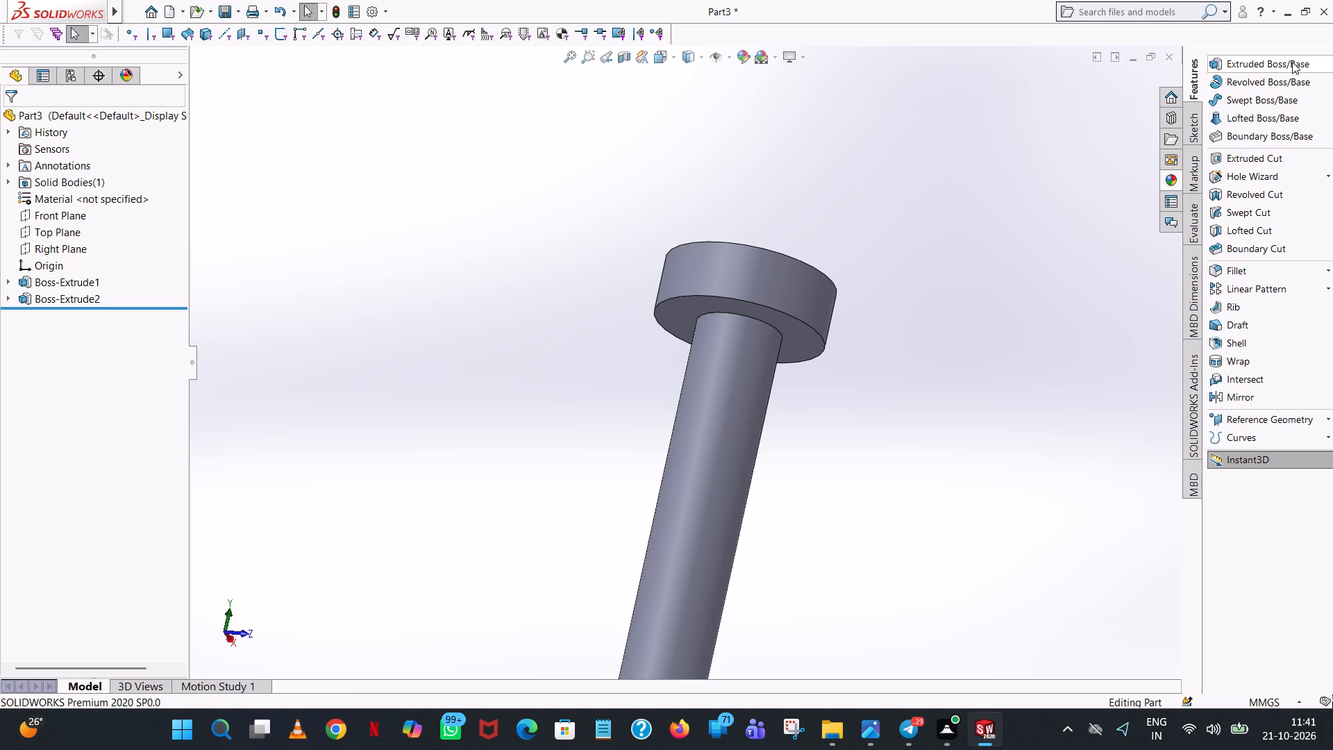
left_click(1292, 61)
middle_click_drag(918, 356, 955, 283)
scroll(918, 356, "up", 1)
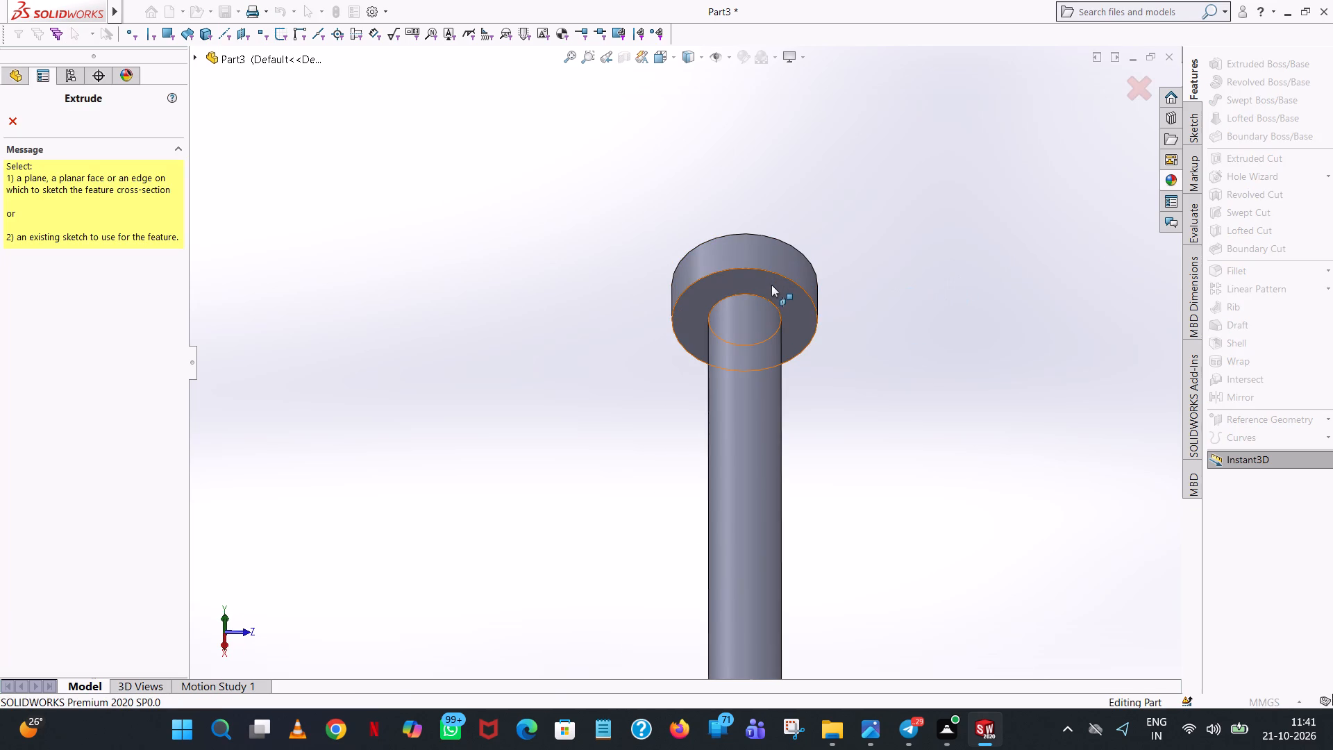
left_click(771, 285)
left_click(1301, 102)
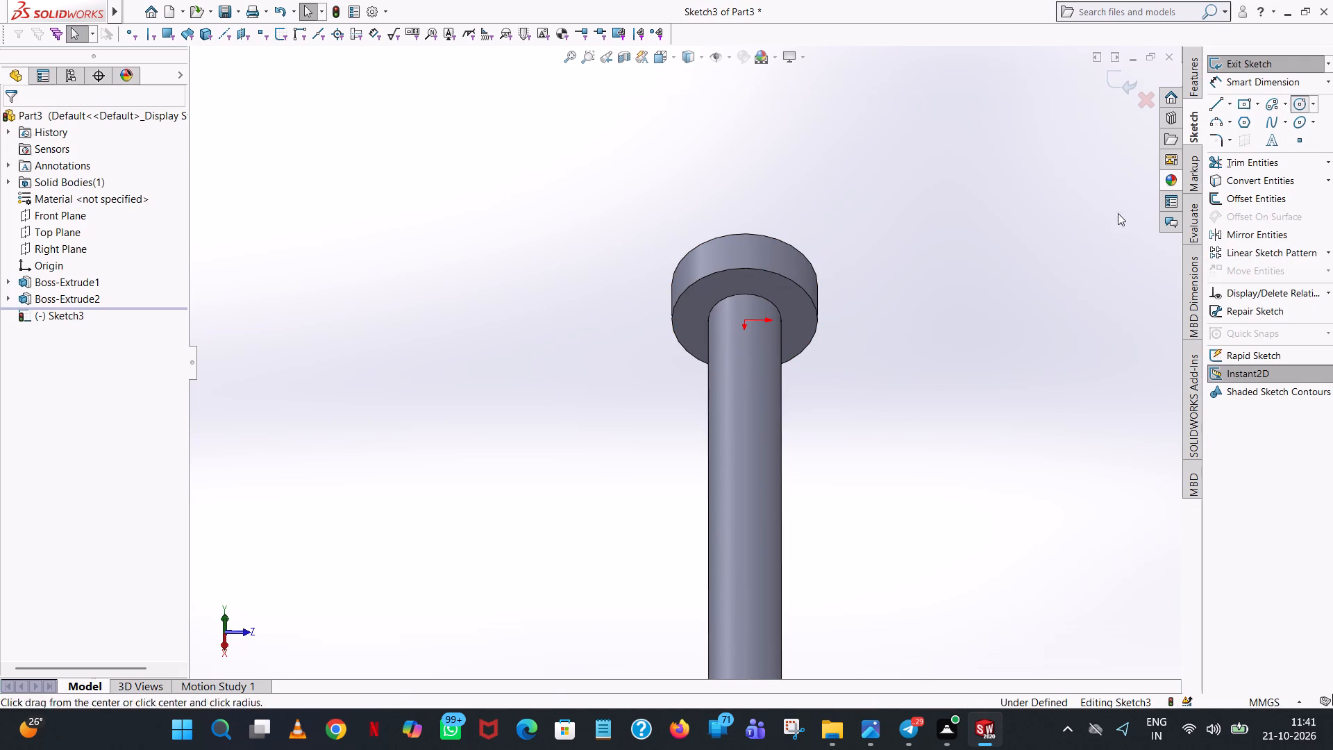
scroll(786, 355, "down", 5)
left_click(646, 269)
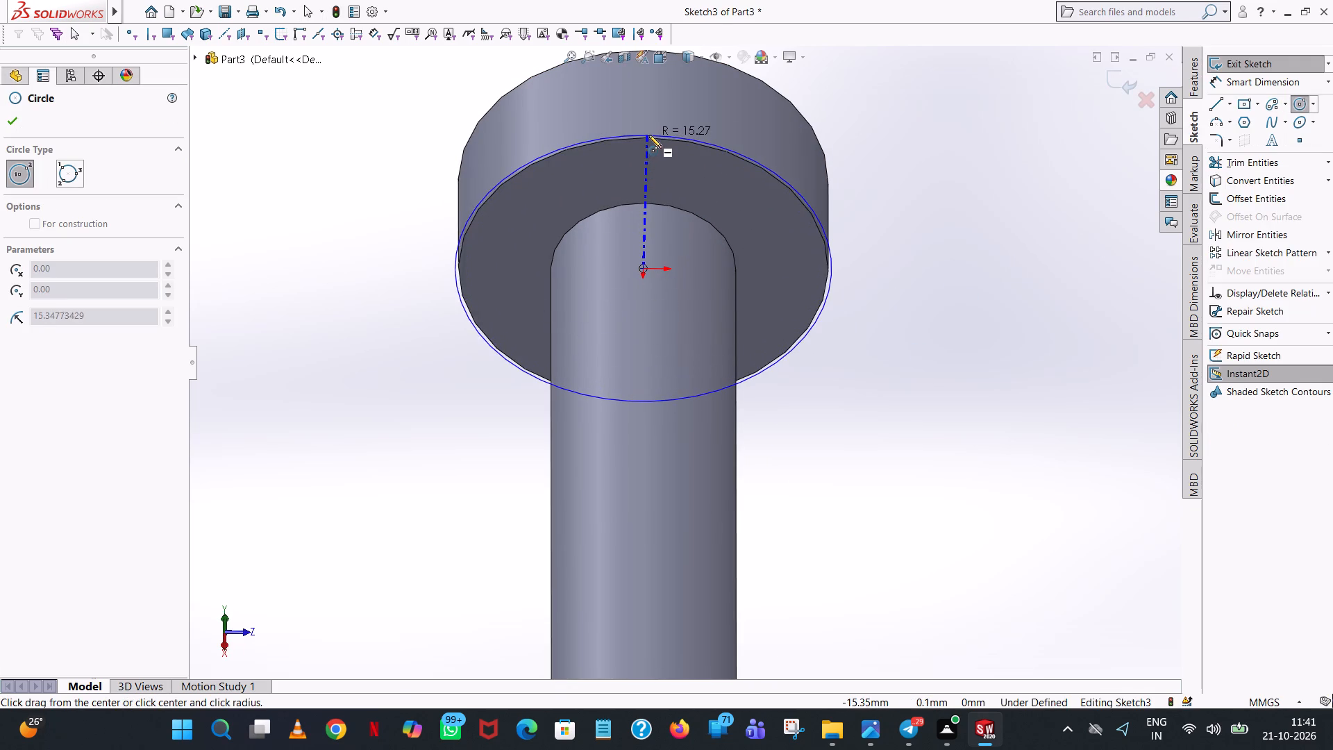
middle_click_drag(657, 155, 666, 42)
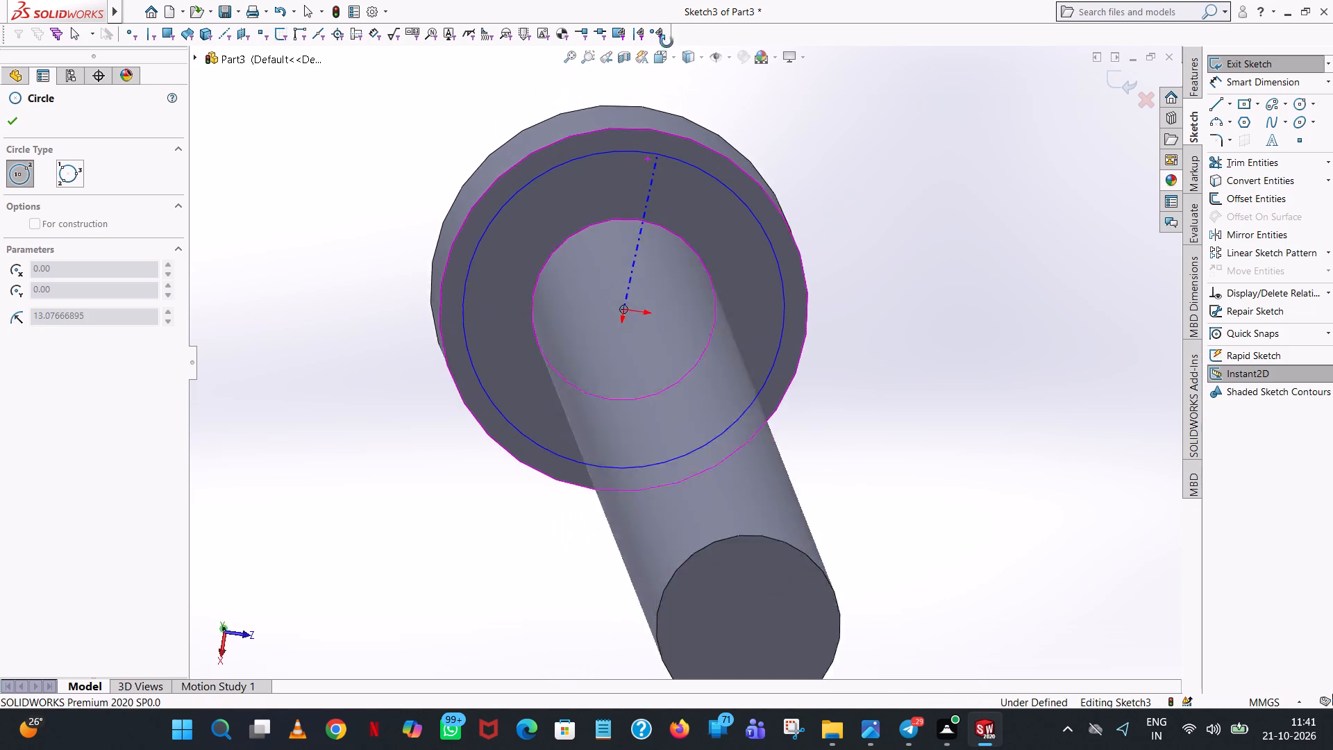
middle_click_drag(666, 42, 653, 16)
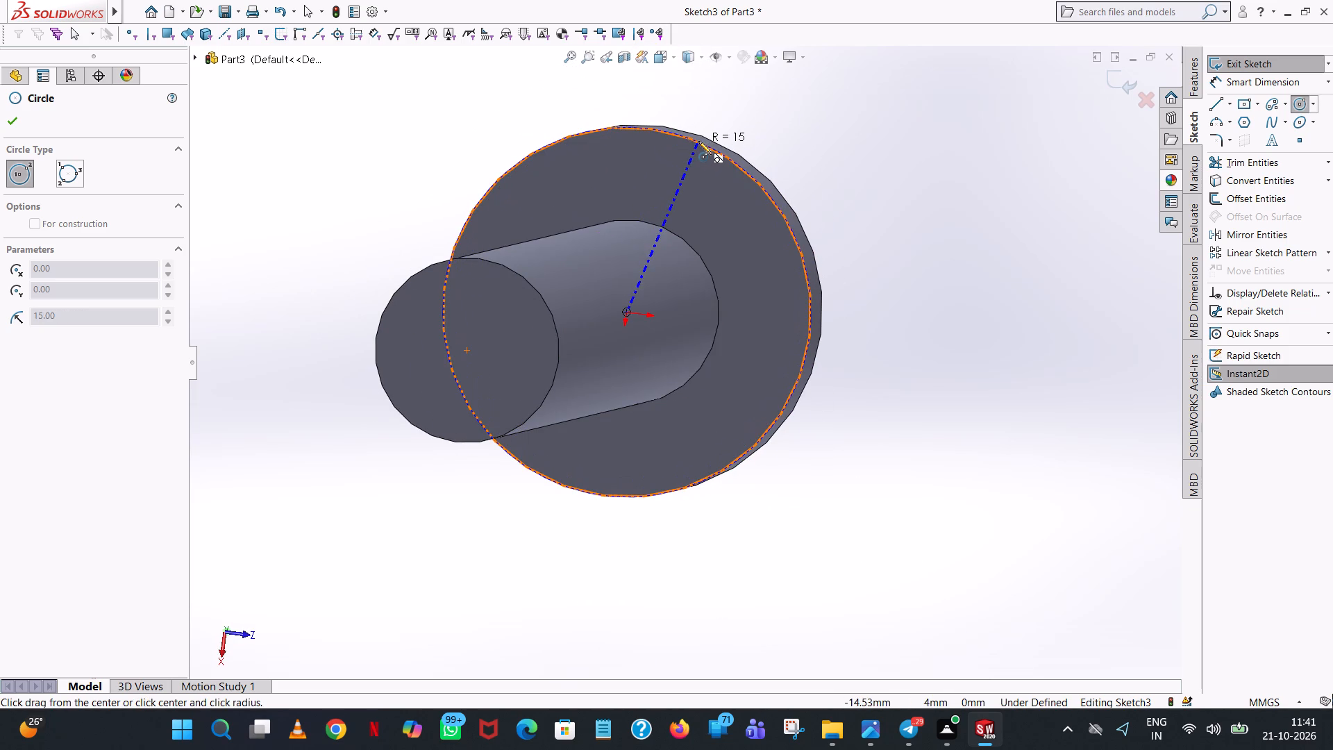
left_click(698, 141)
right_click(698, 141)
left_click(753, 151)
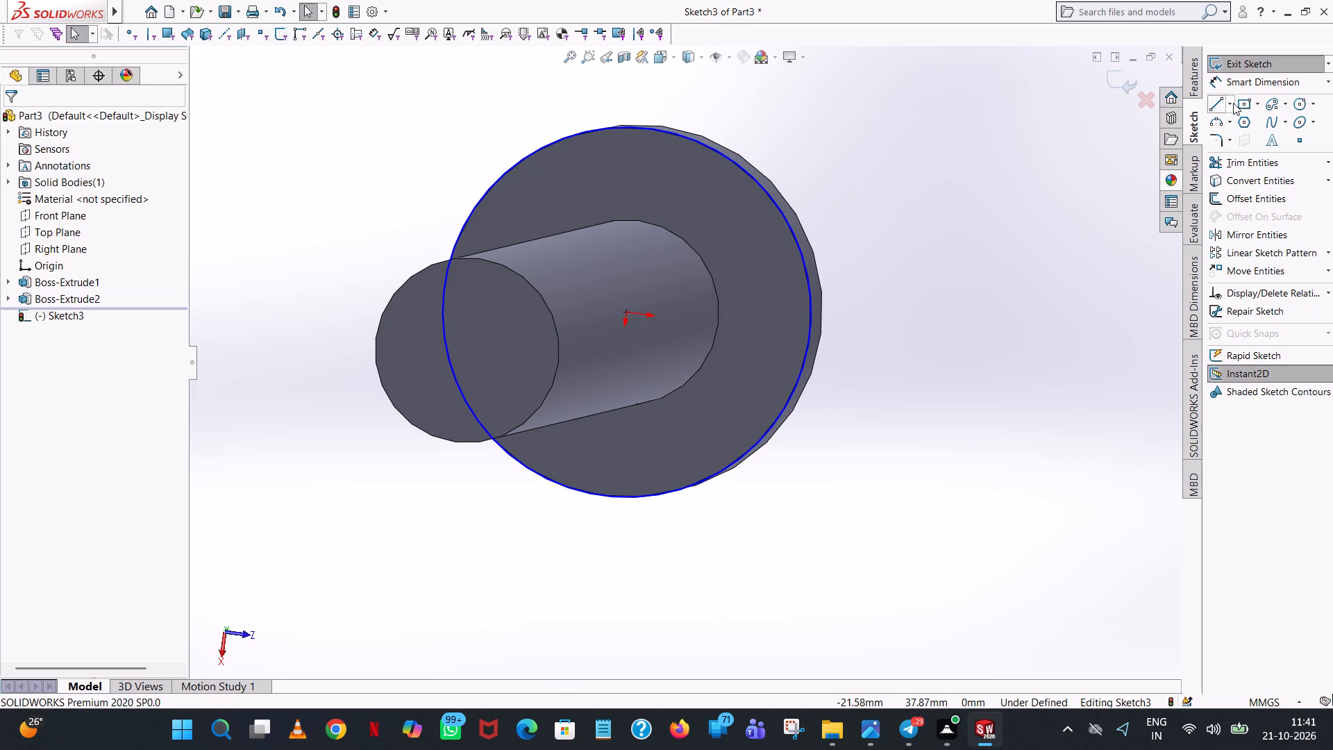
Dimension the diameter of the circle on the head's underside.
left_click(1243, 81)
left_click(790, 233)
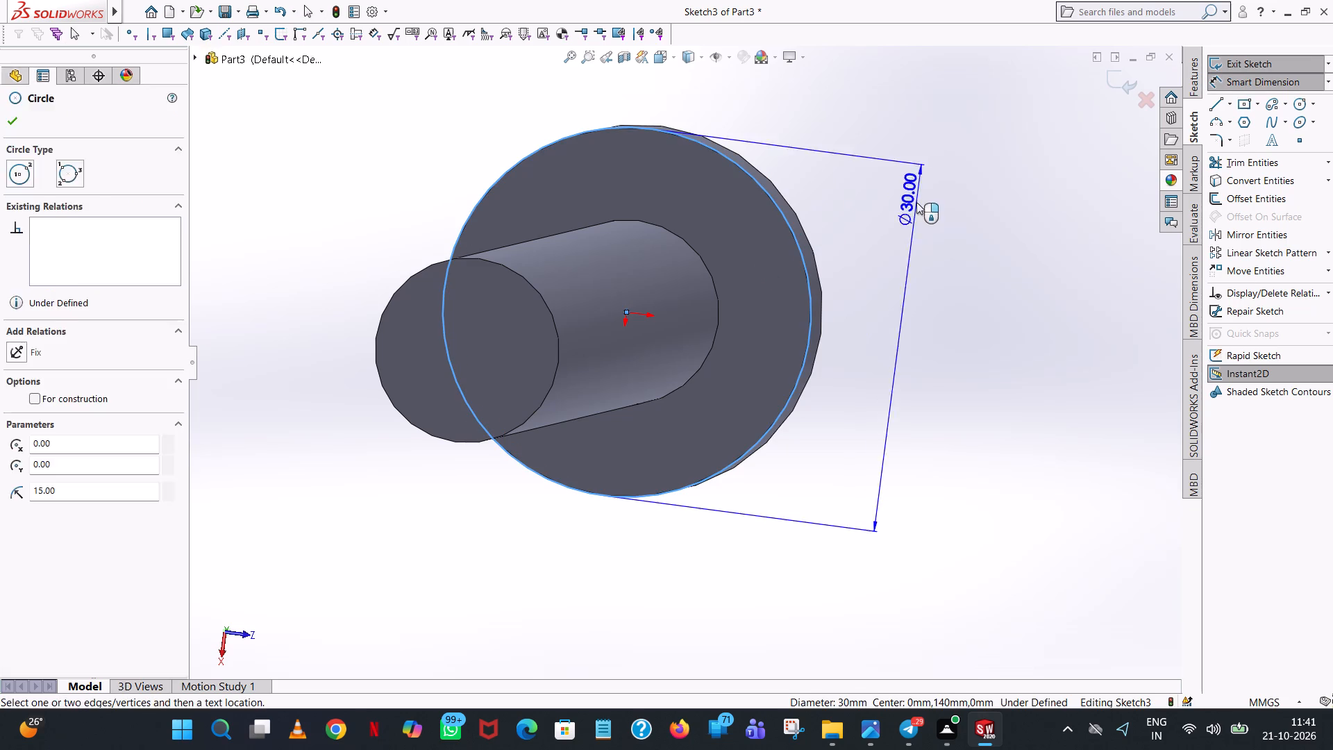
left_click(916, 202)
left_click(857, 184)
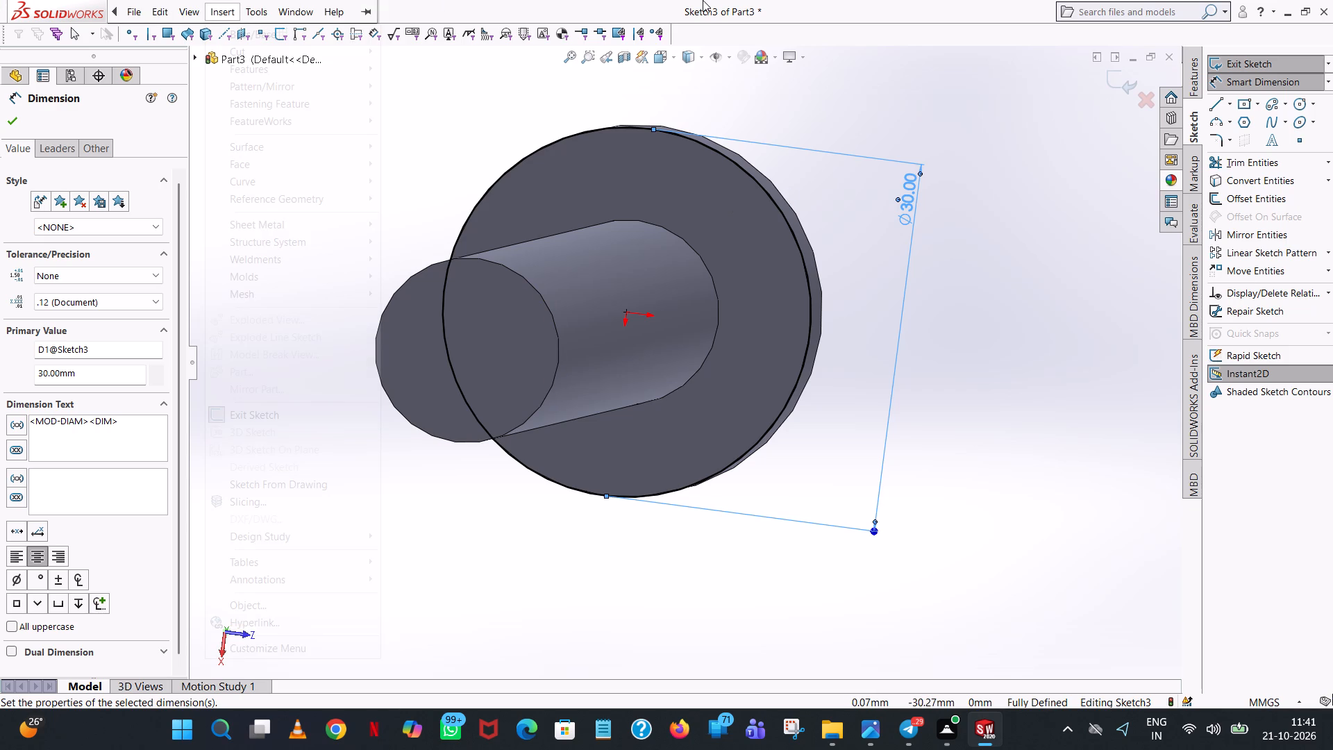
Create a constant-pitch helix from the 30 mm circle, 140 mm high with 5 mm pitch, running from the head along the rod.
left_click(1193, 69)
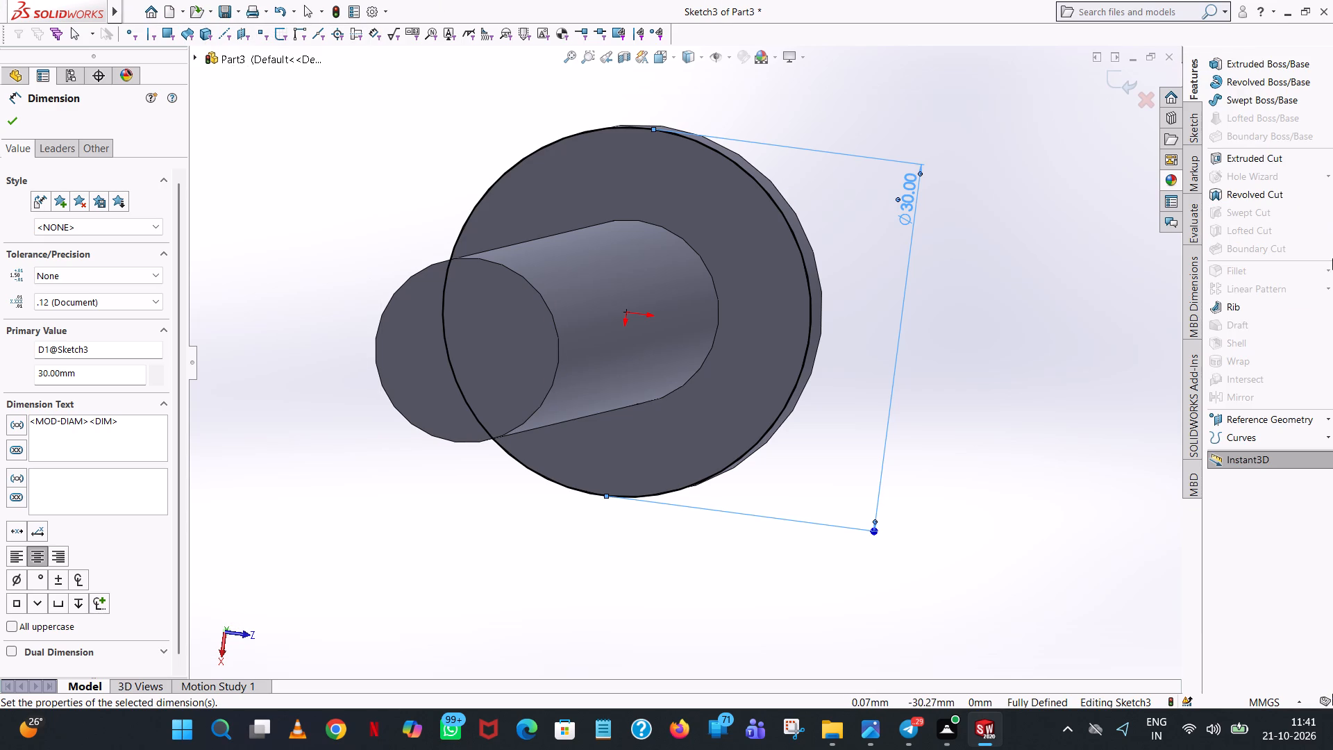
left_click(1265, 435)
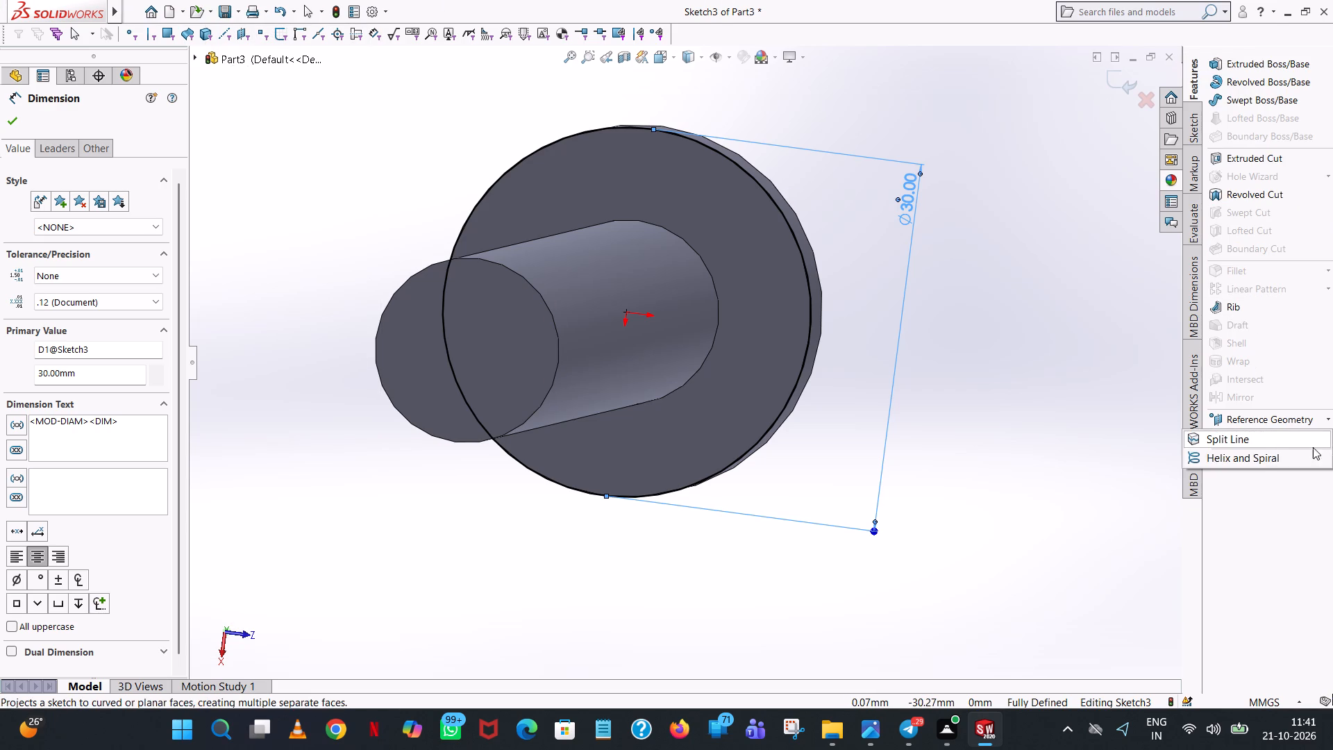
left_click(1270, 457)
scroll(934, 269, "up", 1)
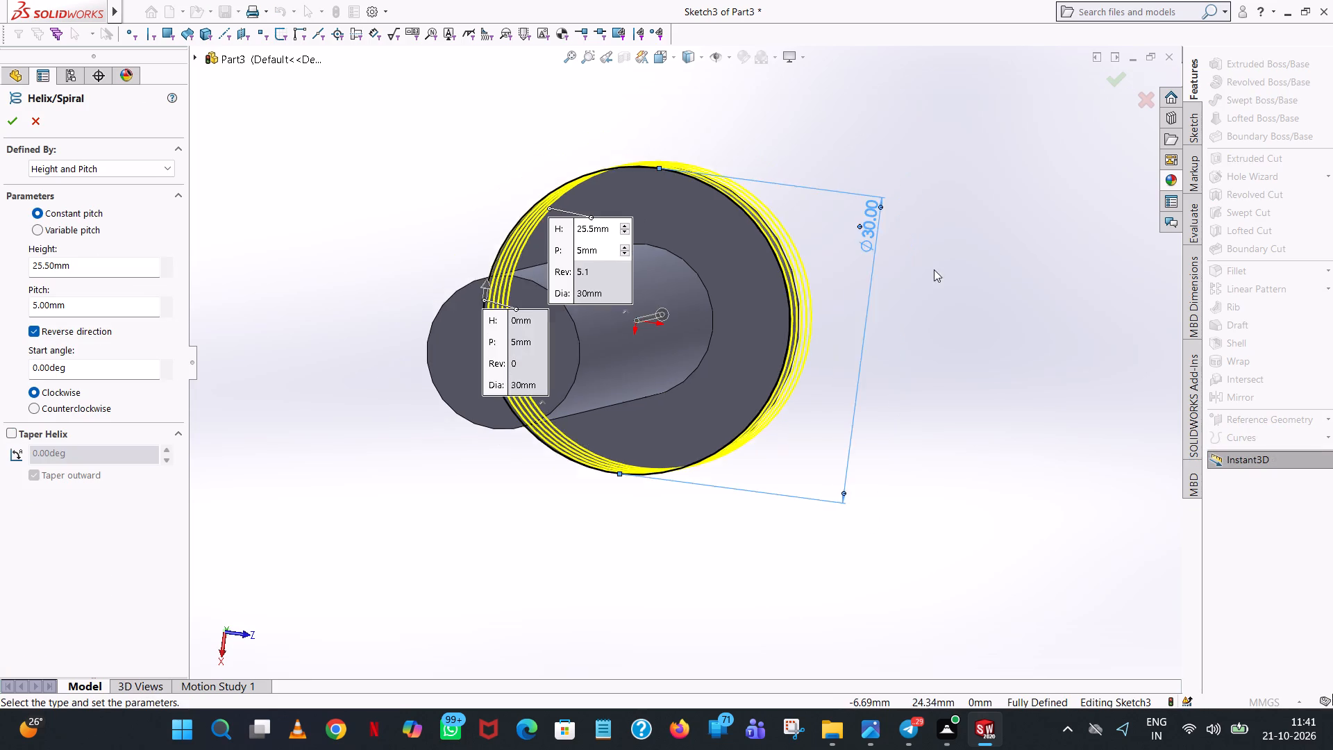
middle_click_drag(934, 269, 874, 293)
scroll(1096, 320, "up", 6)
scroll(1018, 296, "up", 1)
middle_click_drag(1018, 296, 981, 324)
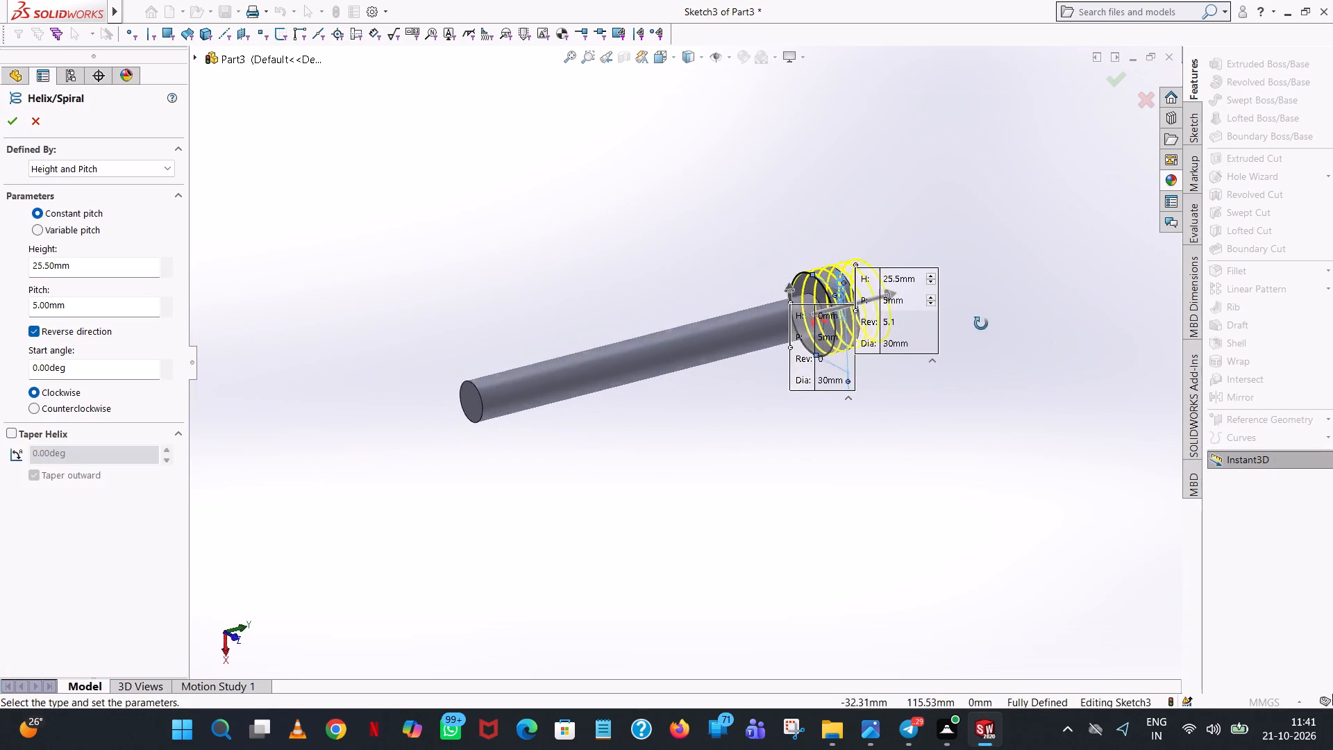
middle_click_drag(981, 324, 941, 388)
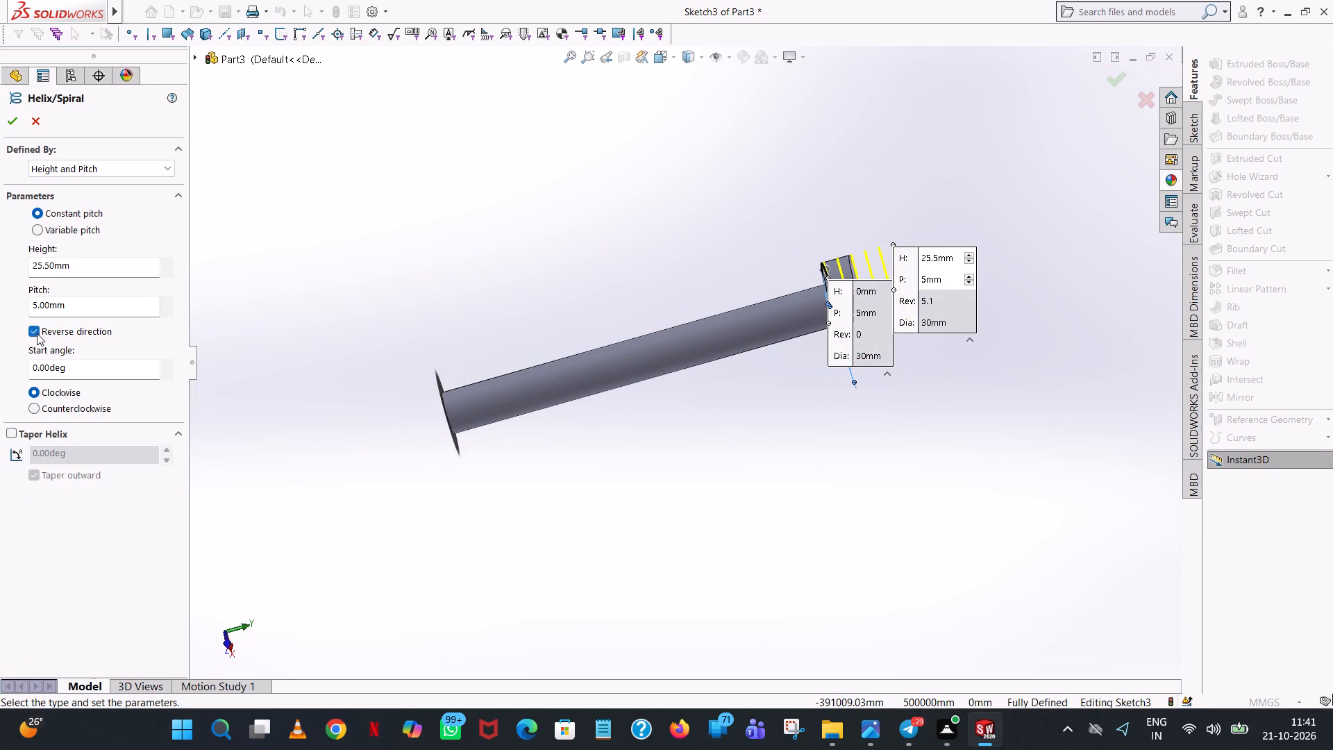
left_click(37, 333)
scroll(578, 249, "down", 1)
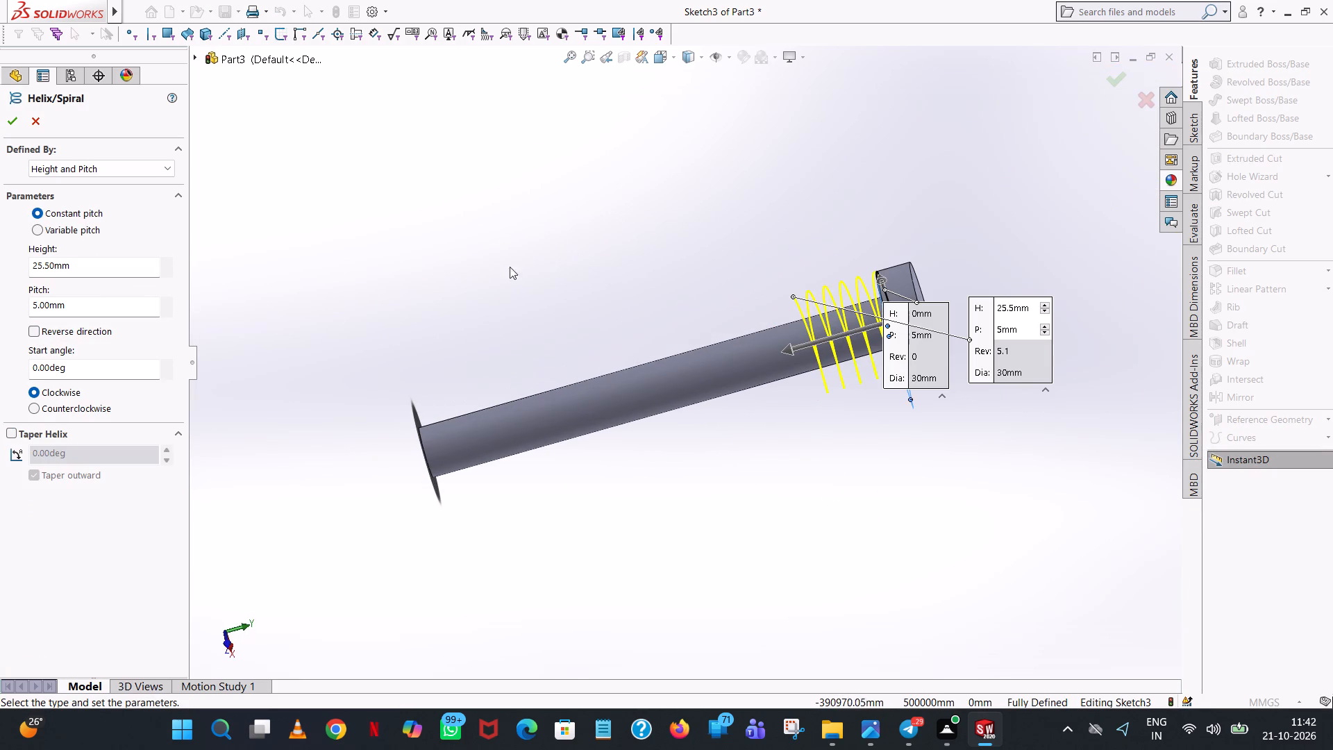
double_click(101, 268)
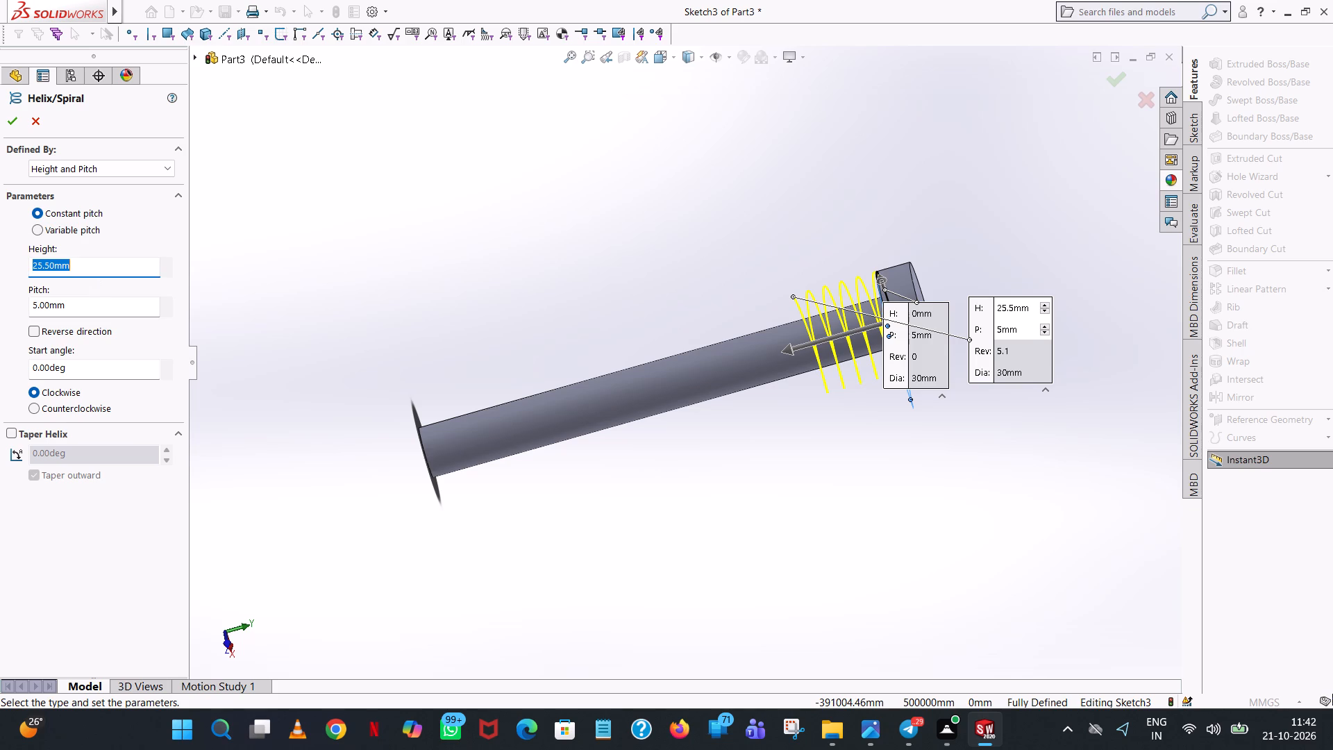
type("140")
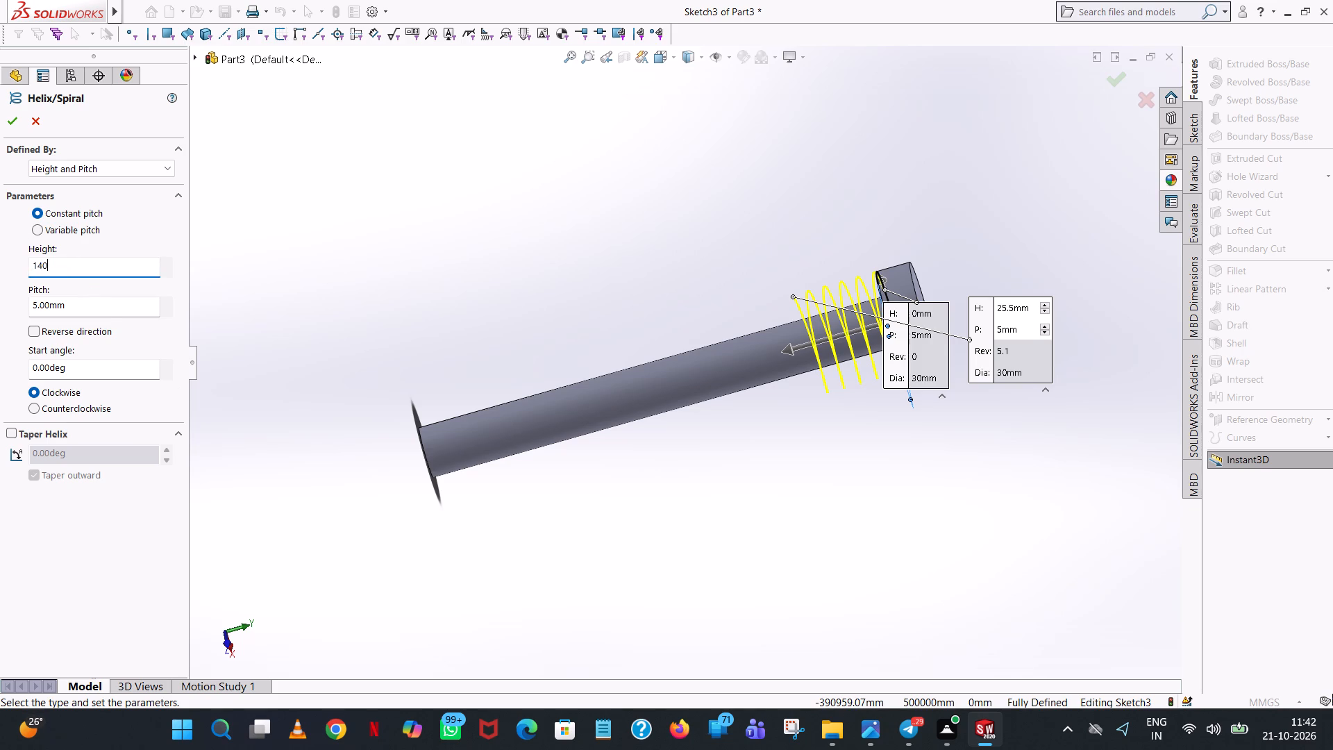
left_click(498, 265)
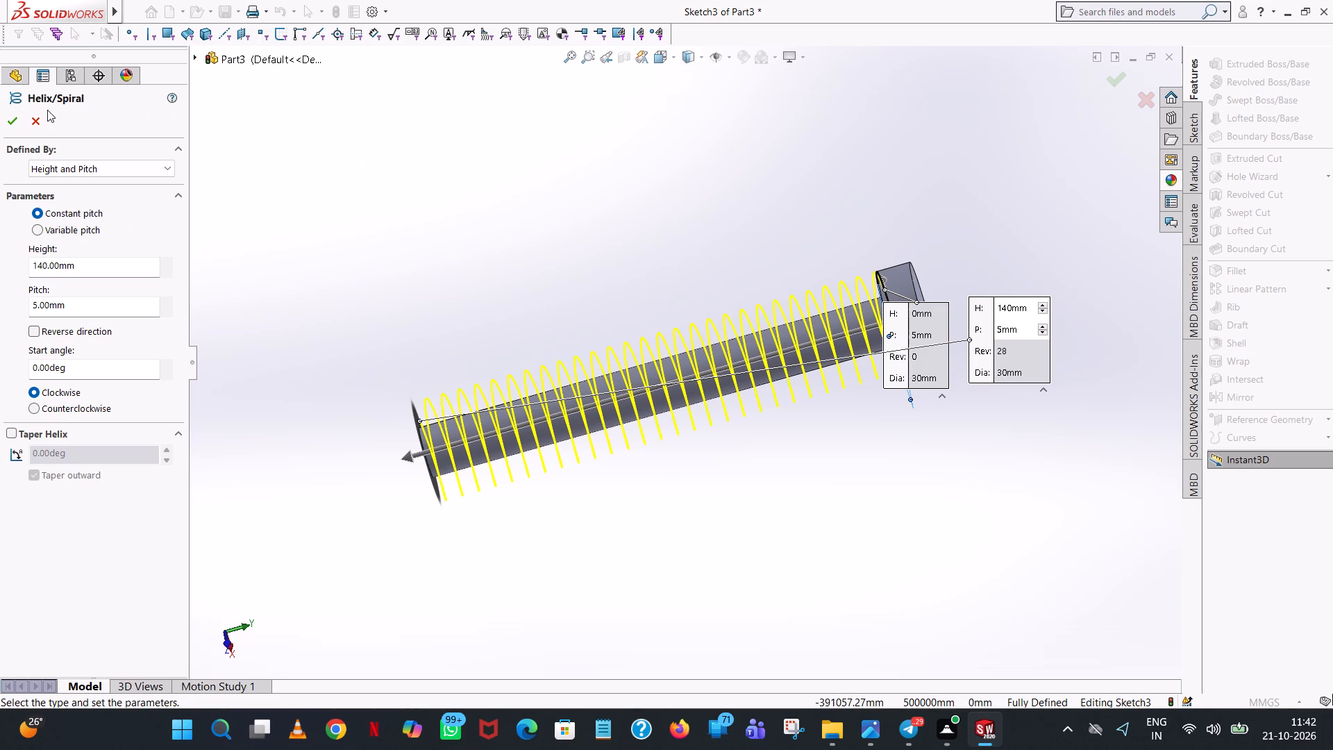
left_click(9, 124)
left_click(706, 220)
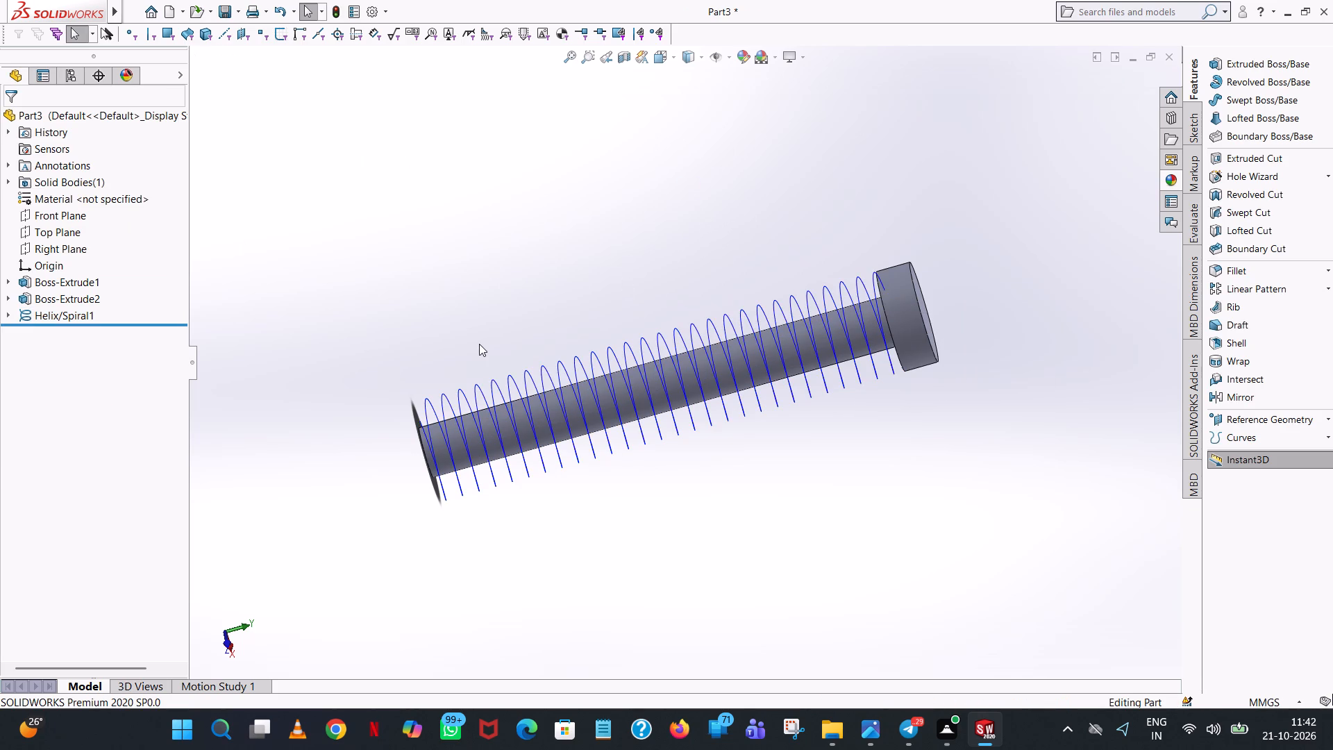
Set up a Swept Boss/Base with a circular profile, using the helix around the rod as its path.
middle_click_drag(480, 344, 789, 255)
middle_click_drag(814, 215, 814, 214)
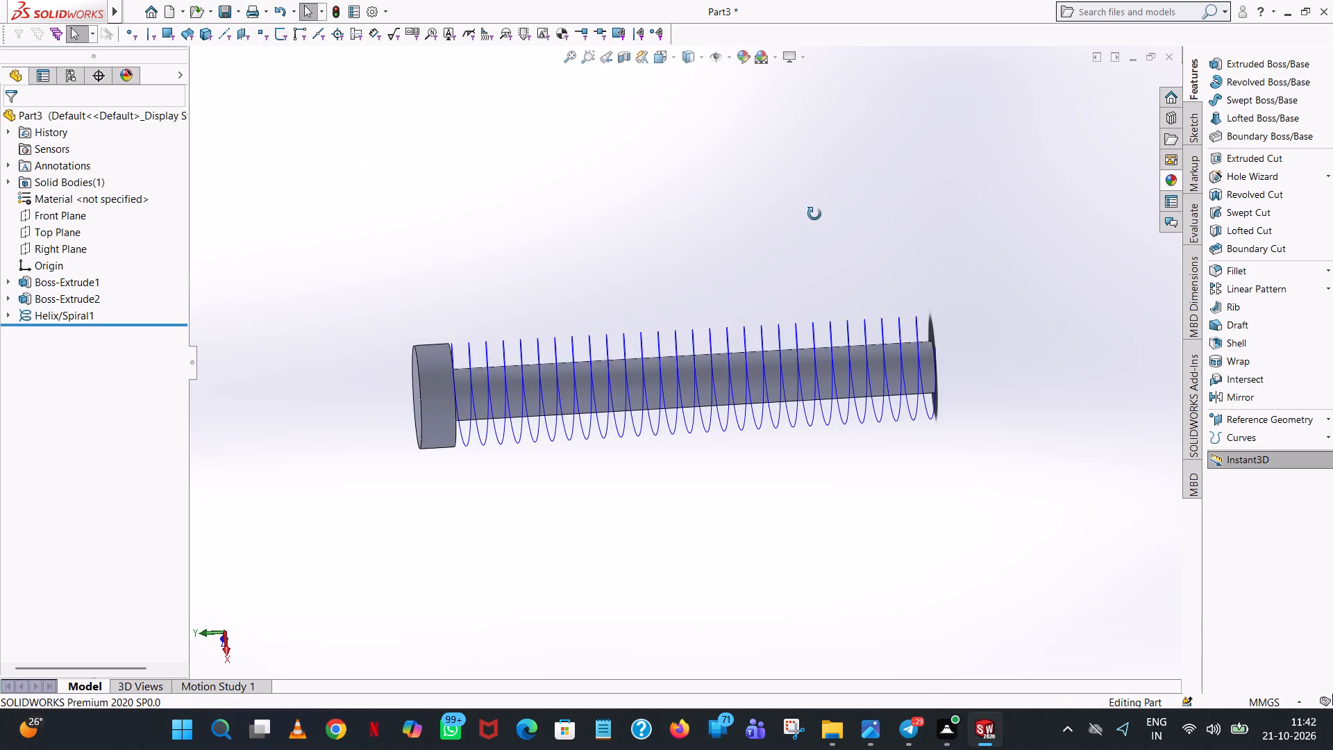
middle_click_drag(814, 214, 814, 285)
scroll(814, 285, "up", 2)
scroll(814, 285, "down", 5)
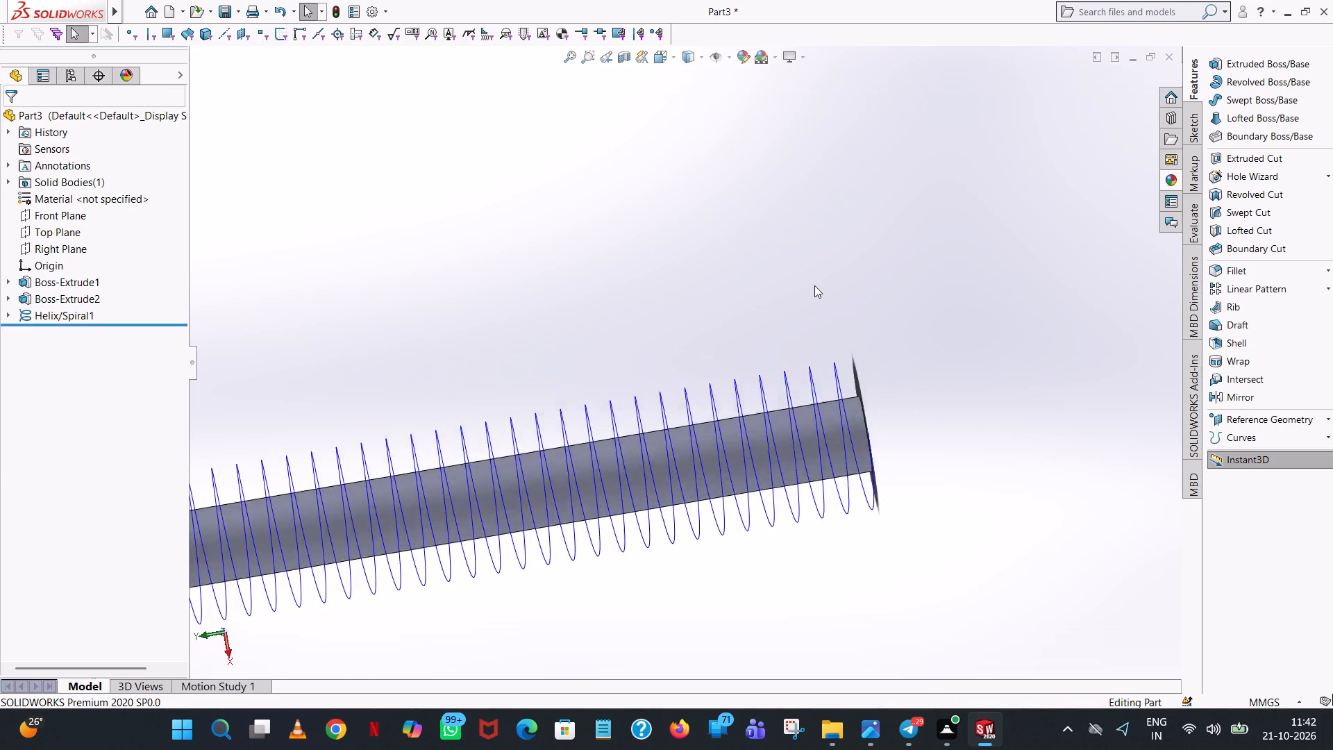
scroll(814, 285, "down", 2)
scroll(723, 484, "up", 8)
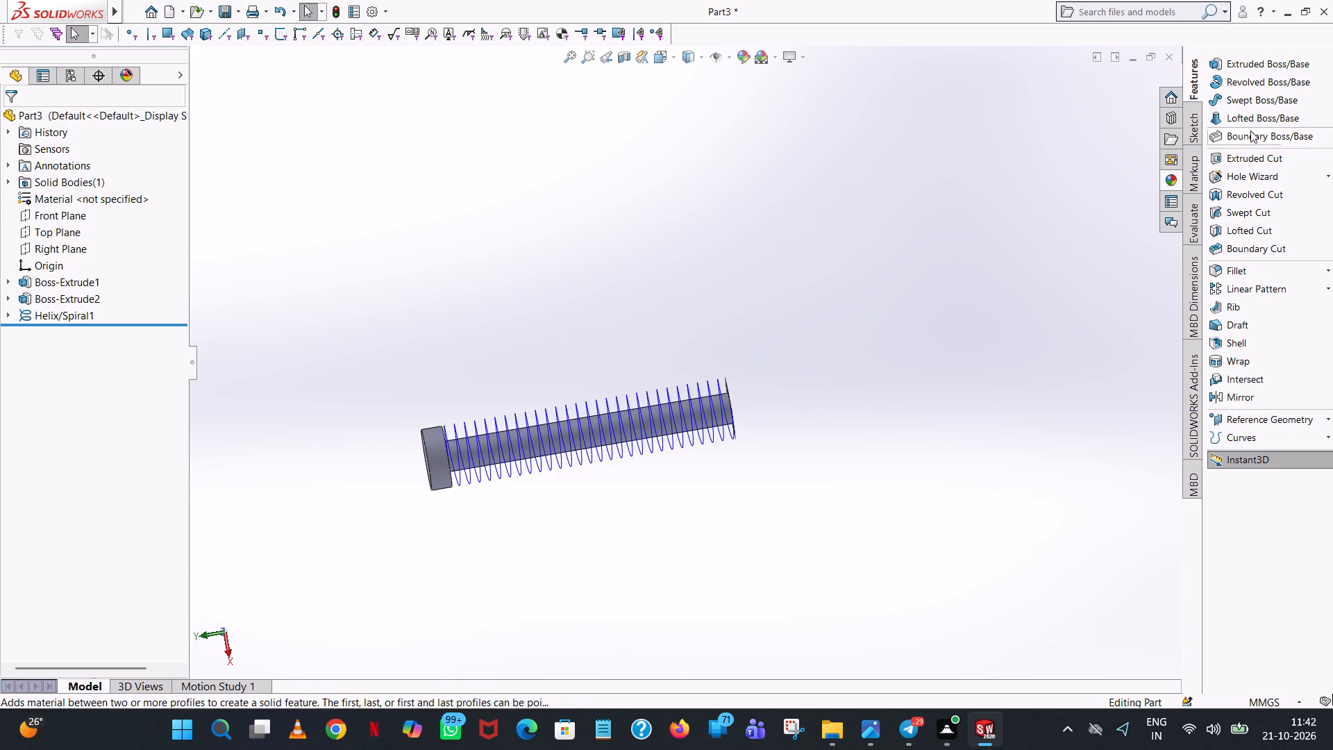
left_click(1246, 101)
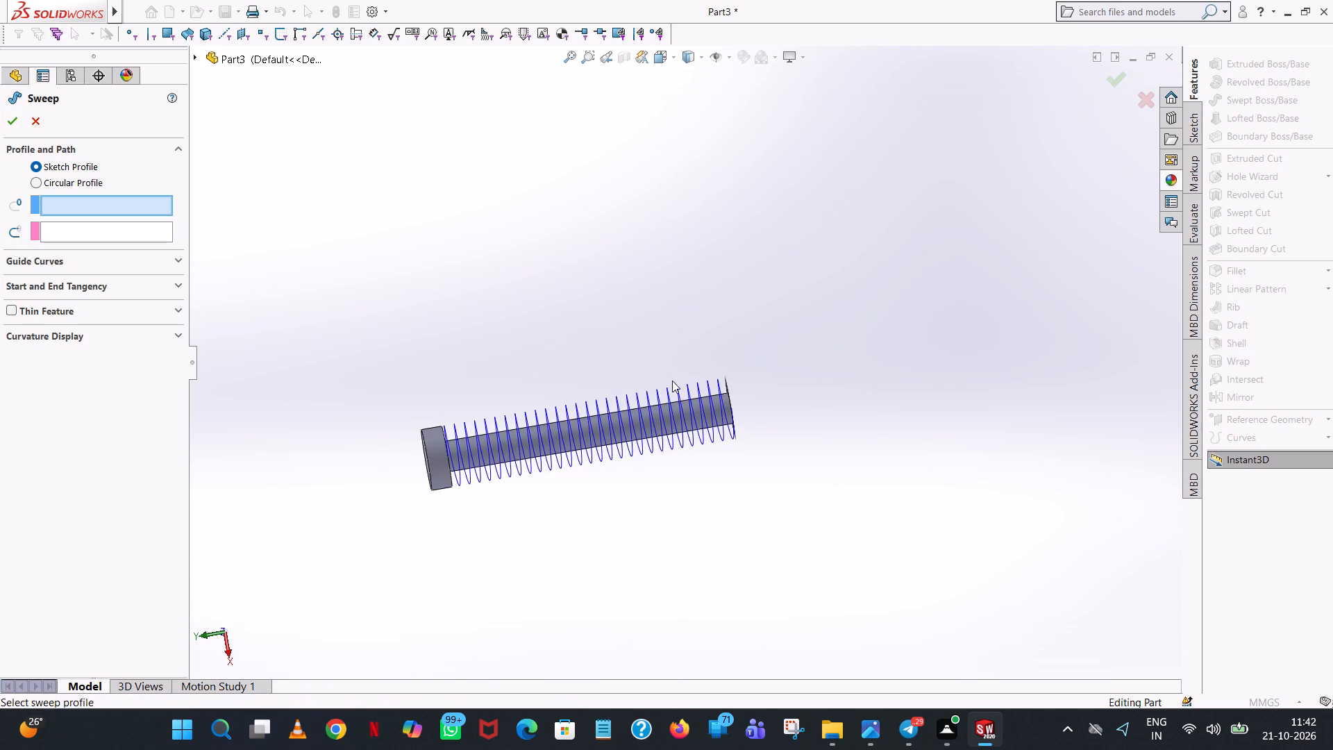
left_click(710, 385)
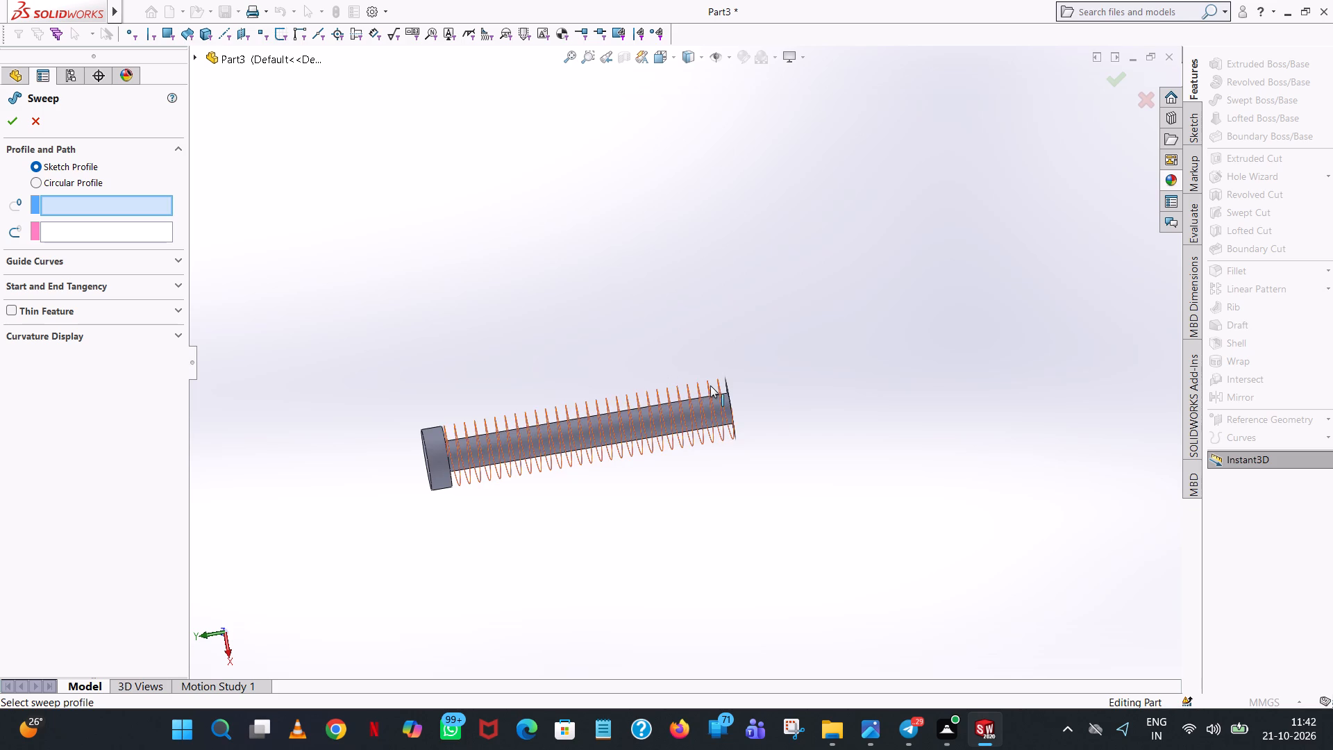
left_click(44, 175)
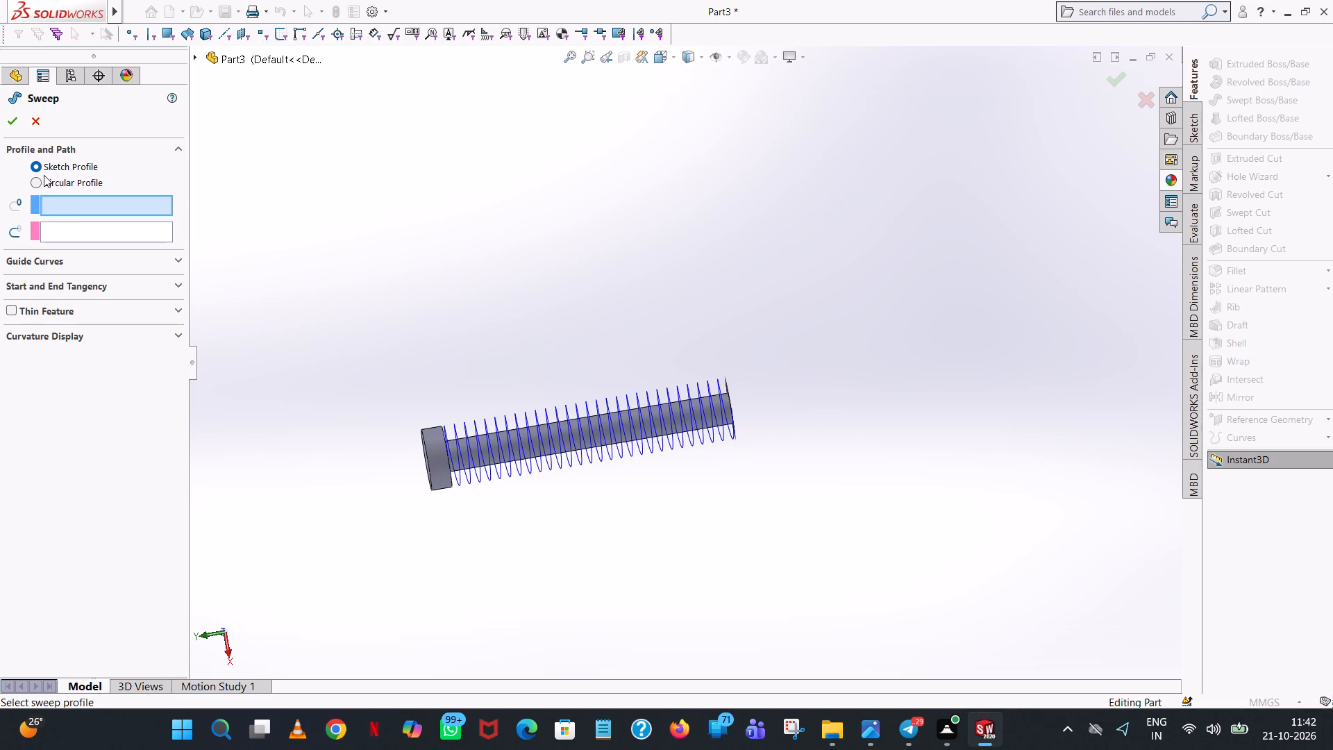
left_click(40, 181)
left_click(637, 403)
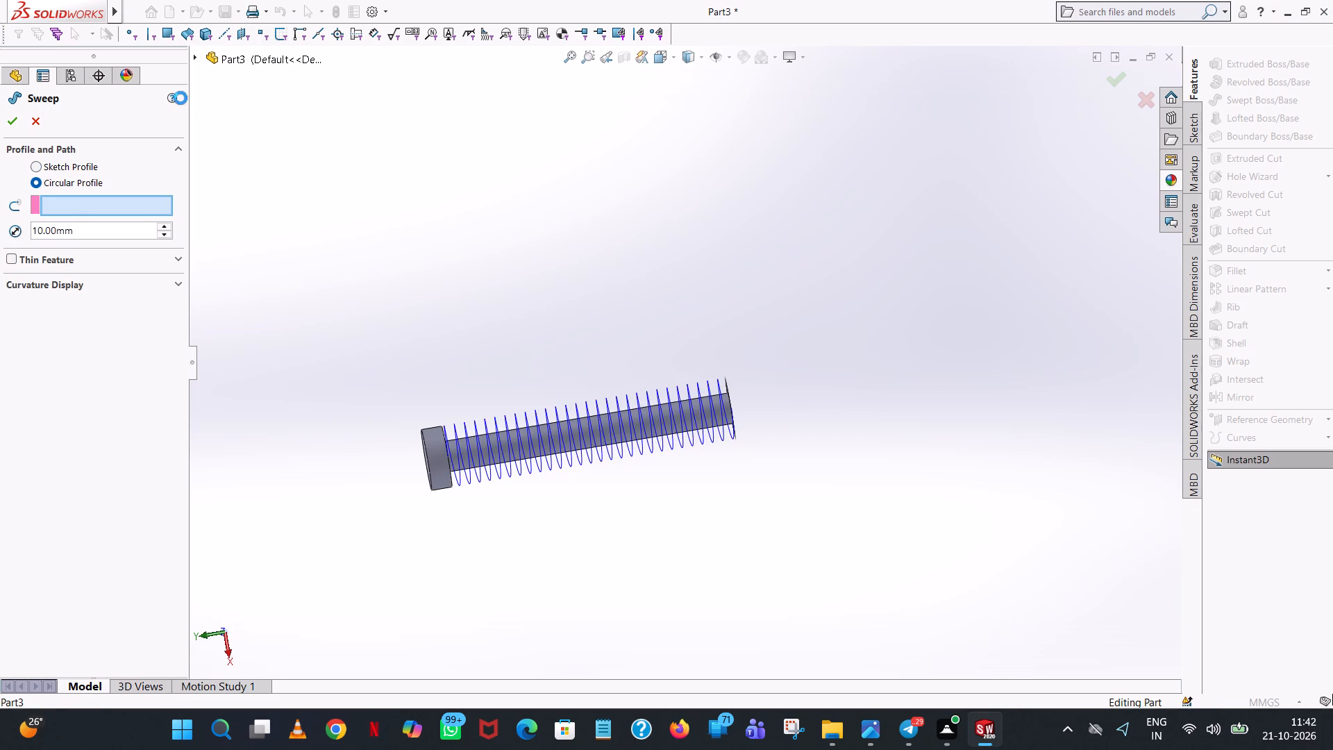
left_click(96, 231)
scroll(637, 480, "down", 4)
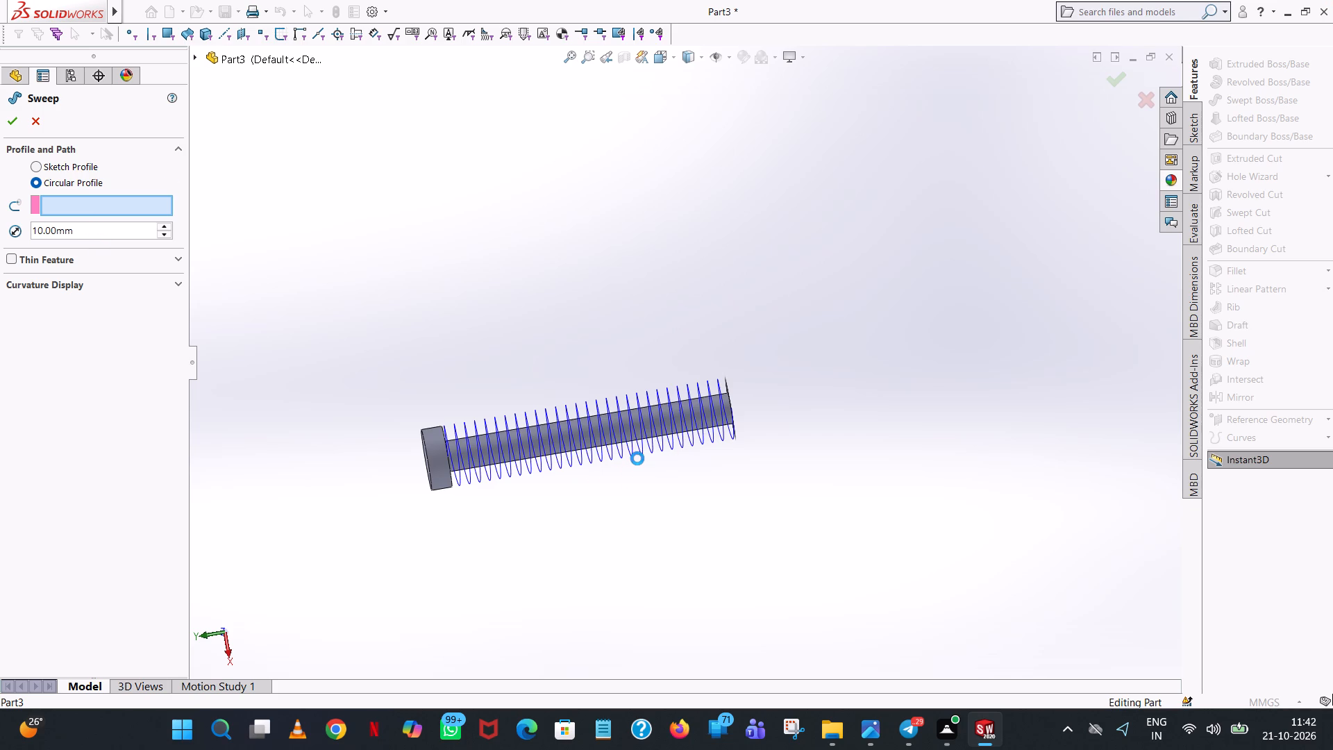
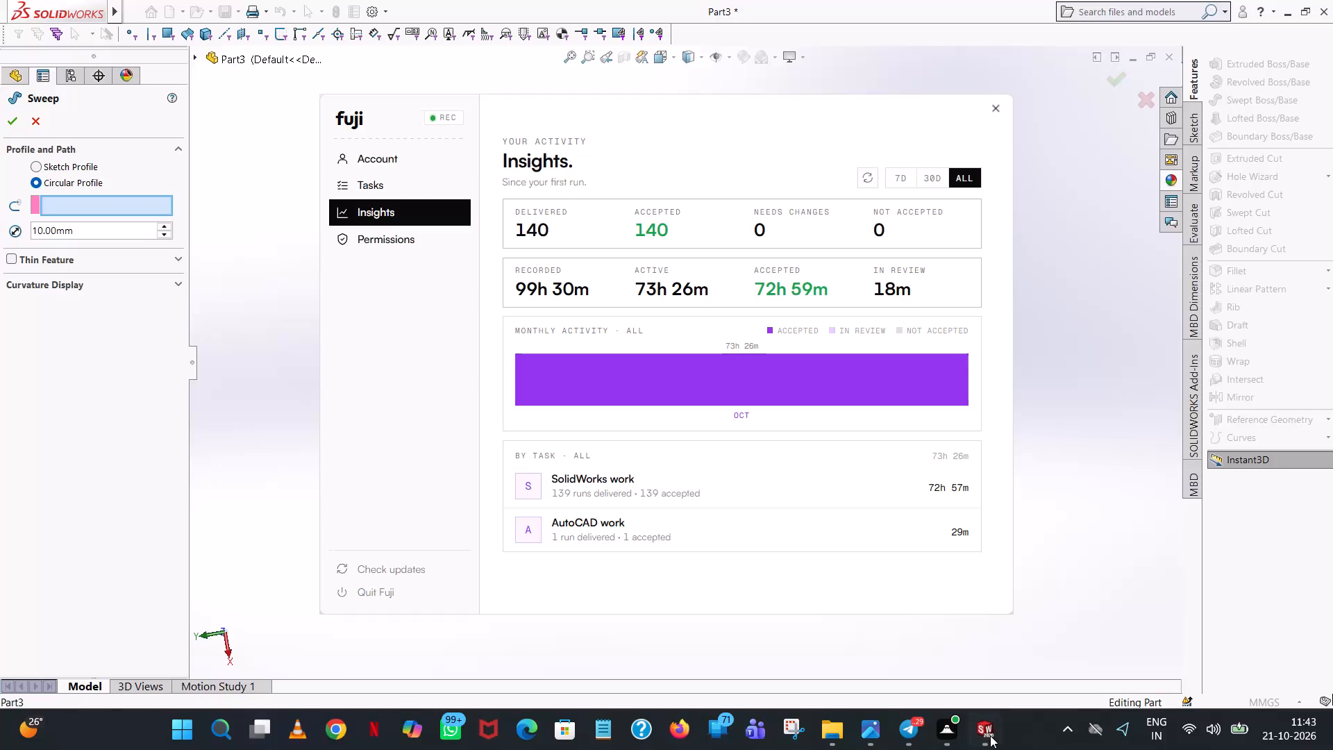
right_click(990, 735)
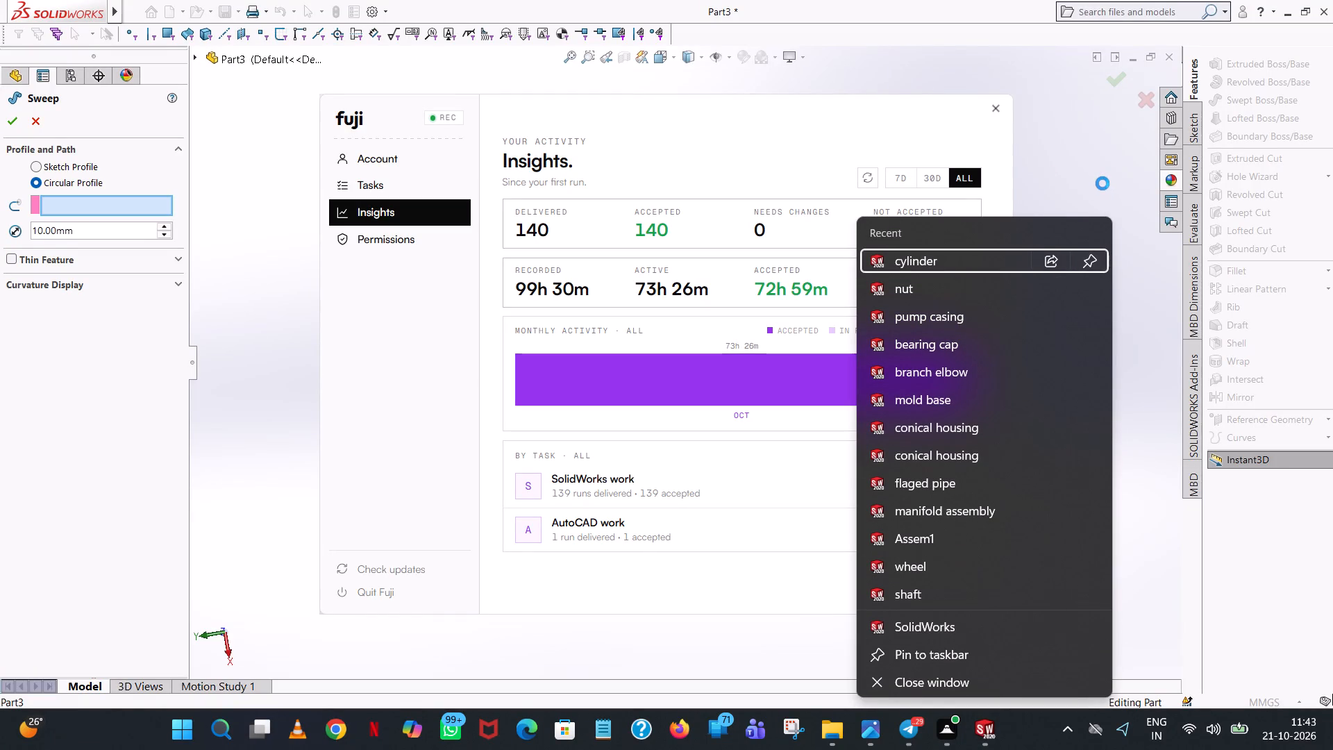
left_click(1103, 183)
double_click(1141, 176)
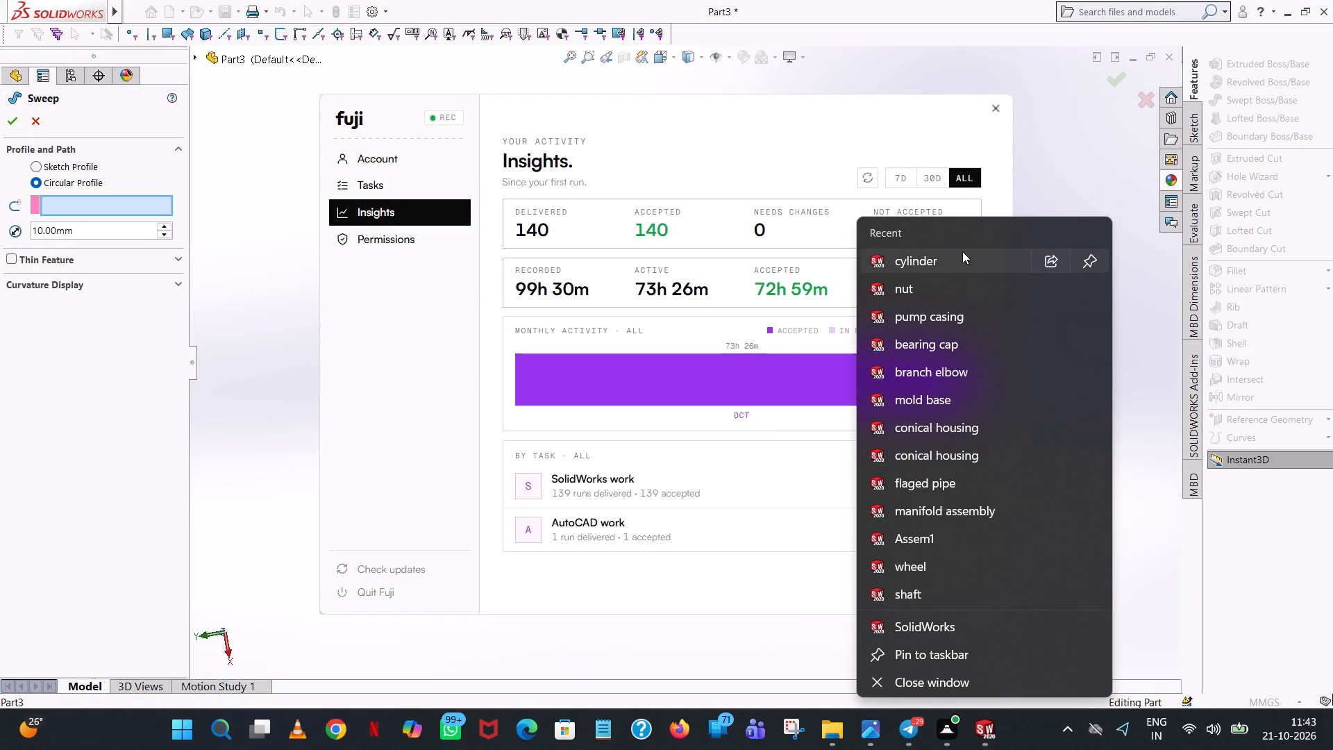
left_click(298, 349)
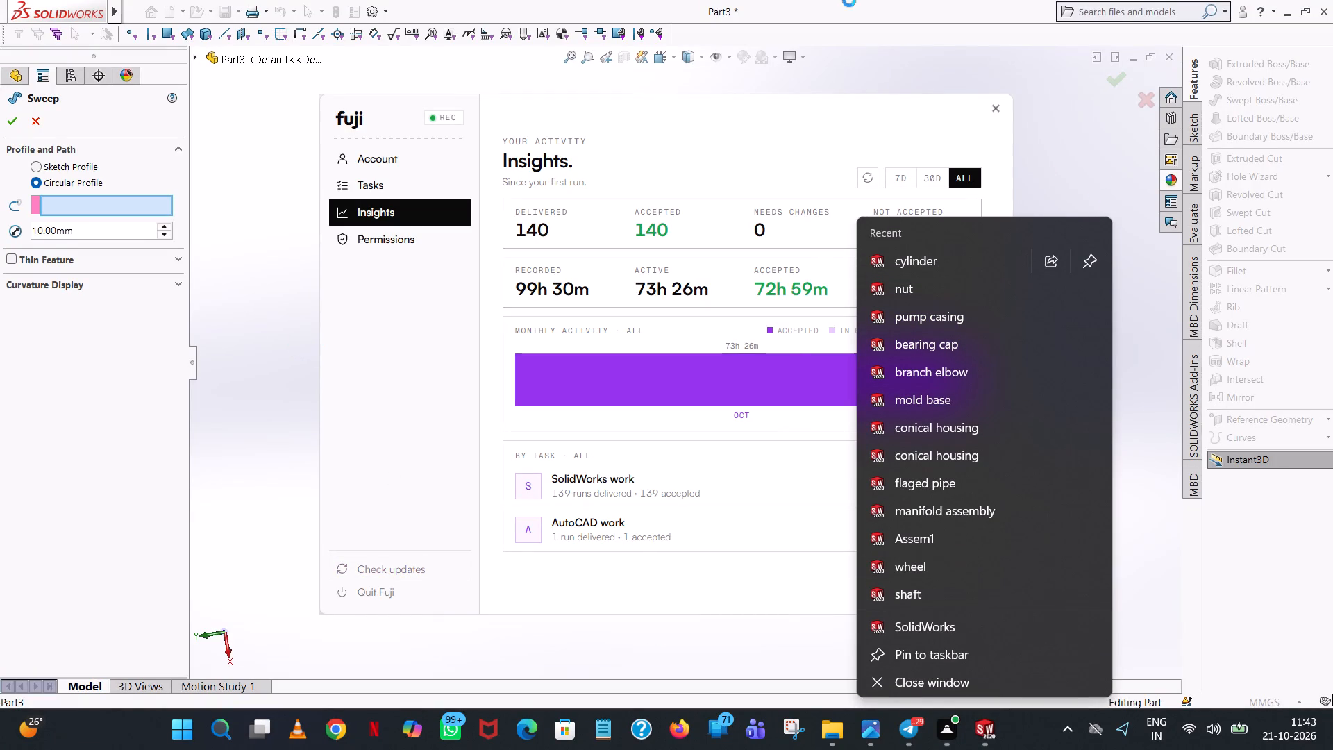
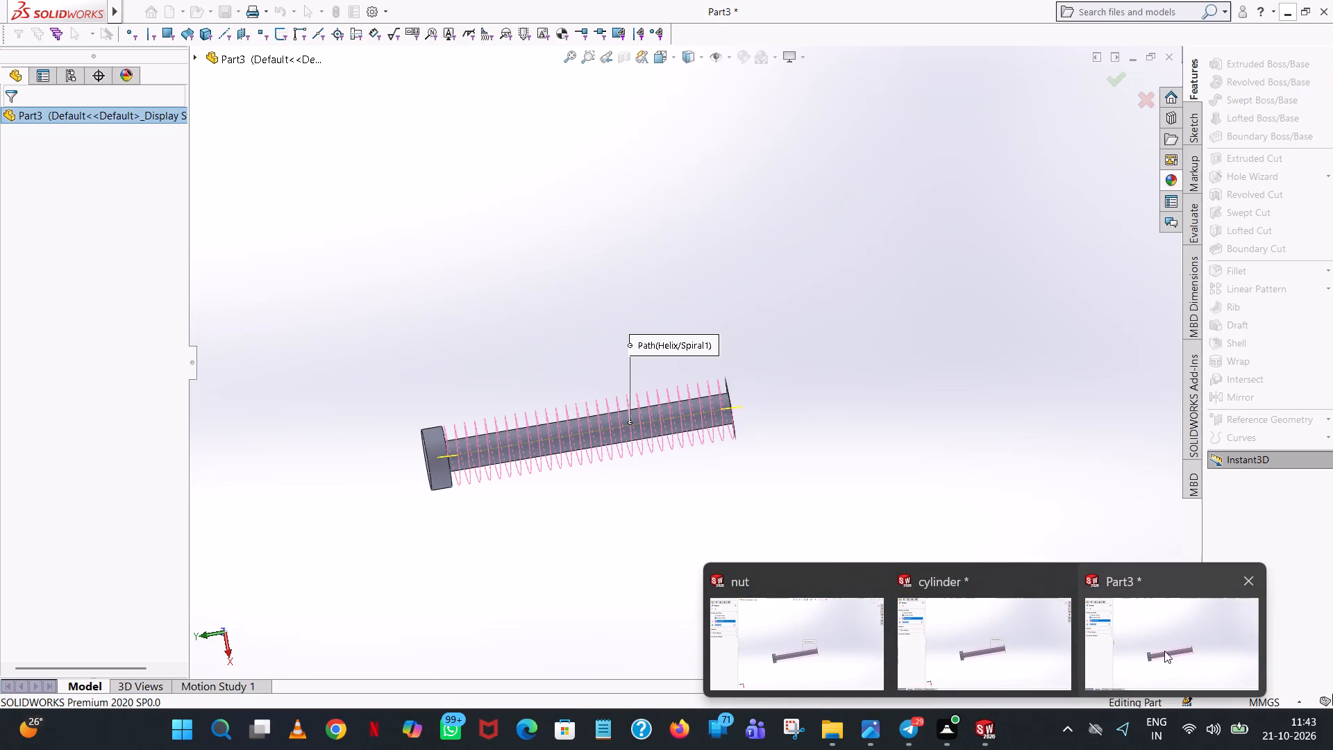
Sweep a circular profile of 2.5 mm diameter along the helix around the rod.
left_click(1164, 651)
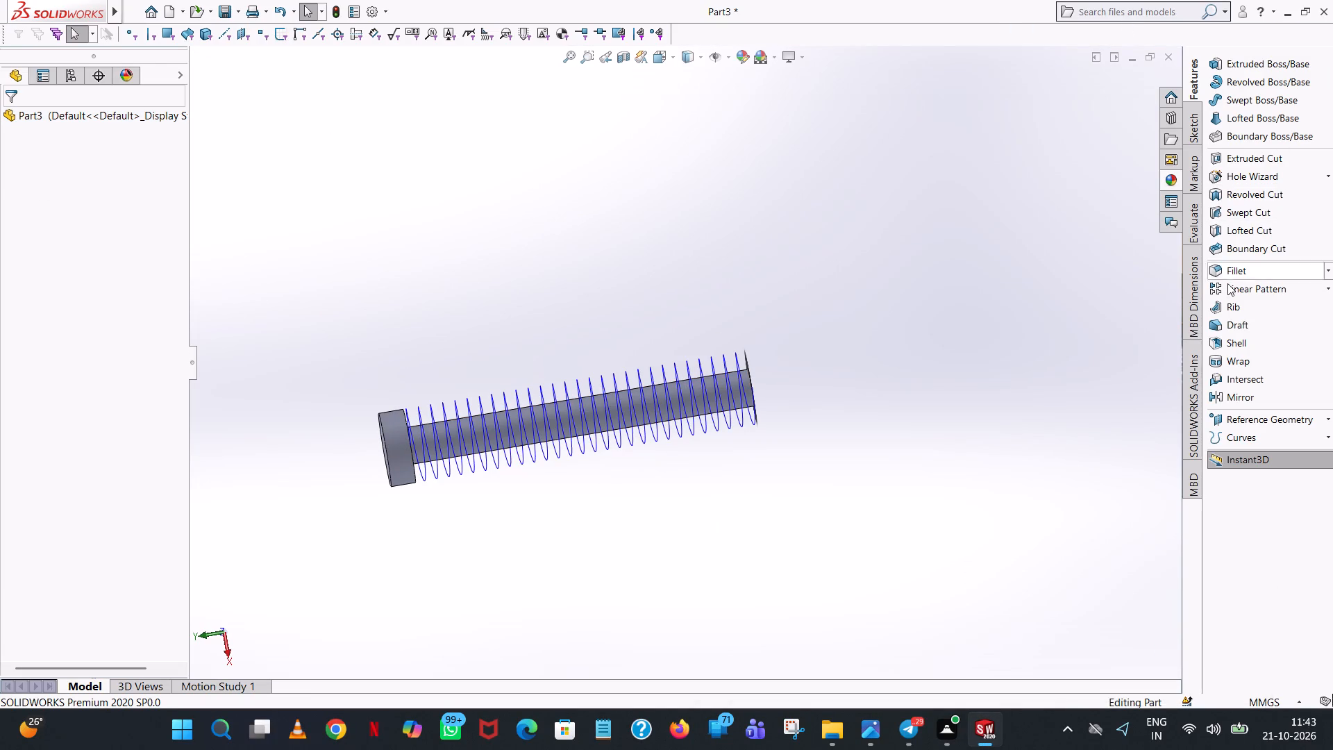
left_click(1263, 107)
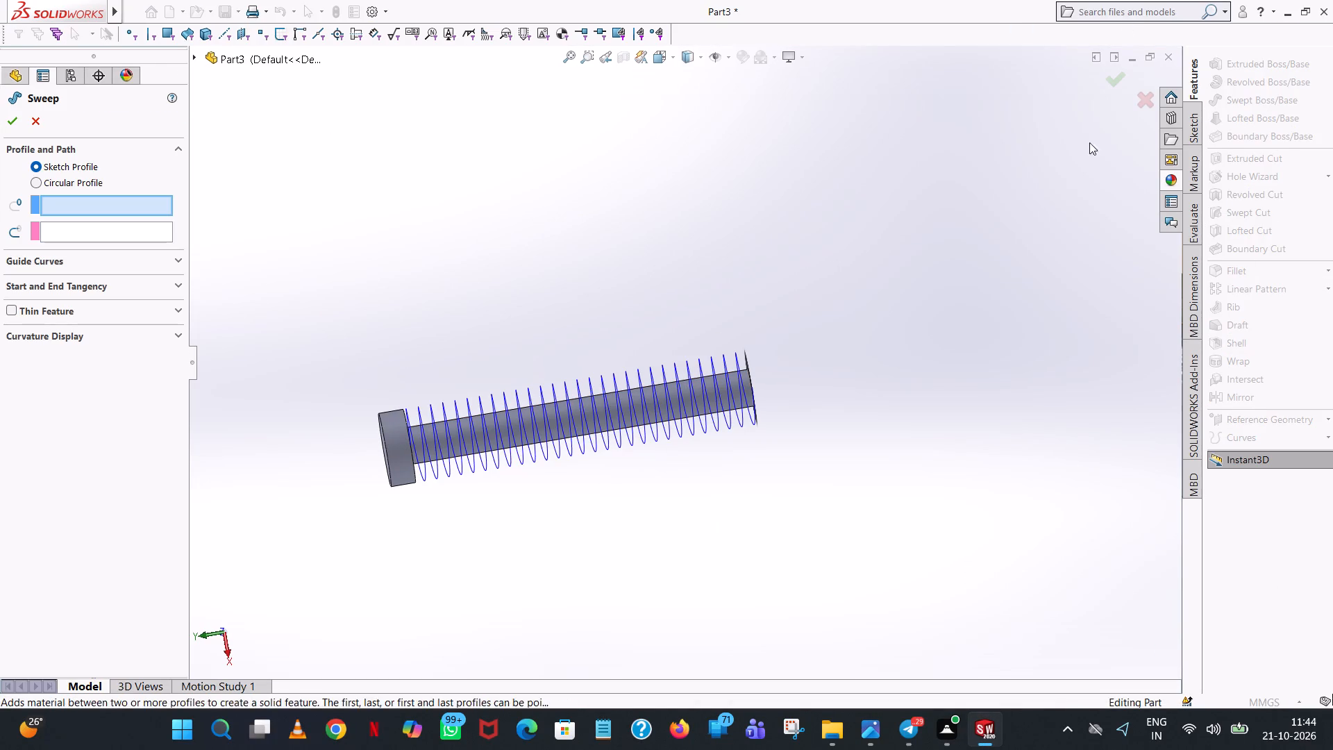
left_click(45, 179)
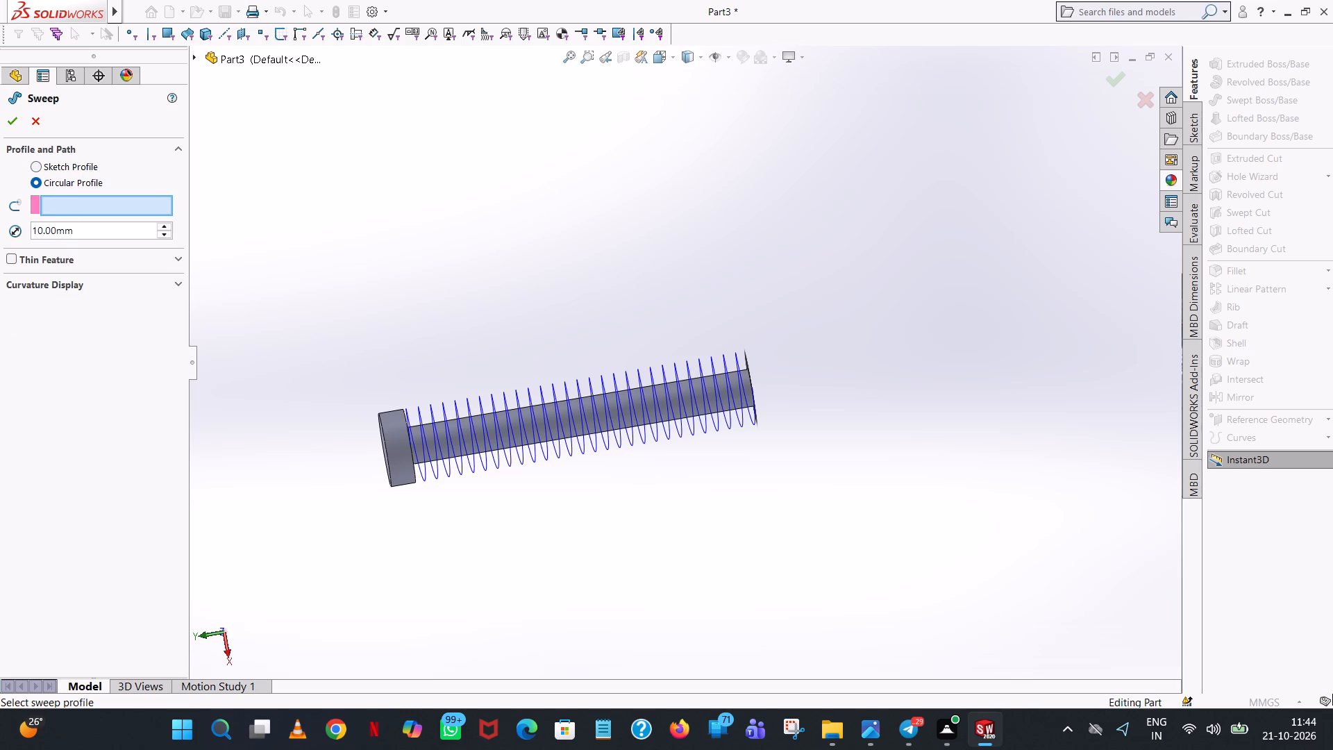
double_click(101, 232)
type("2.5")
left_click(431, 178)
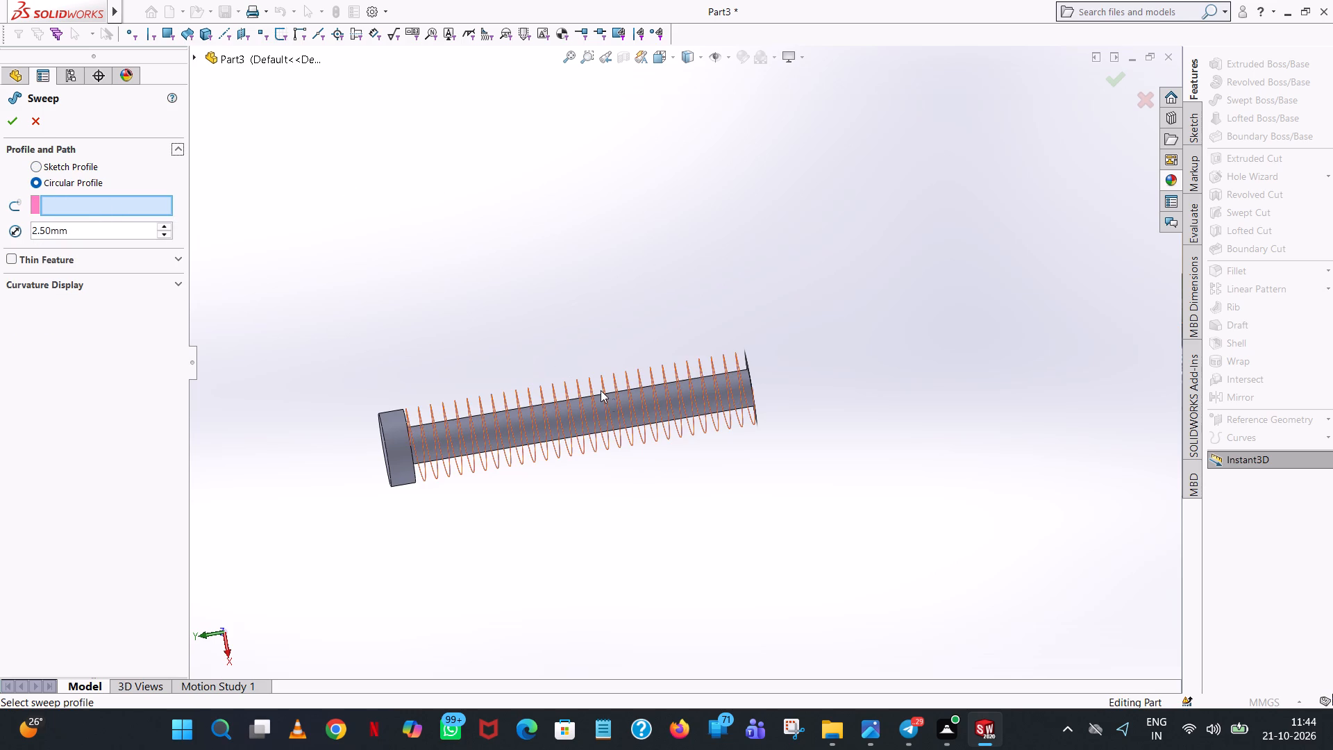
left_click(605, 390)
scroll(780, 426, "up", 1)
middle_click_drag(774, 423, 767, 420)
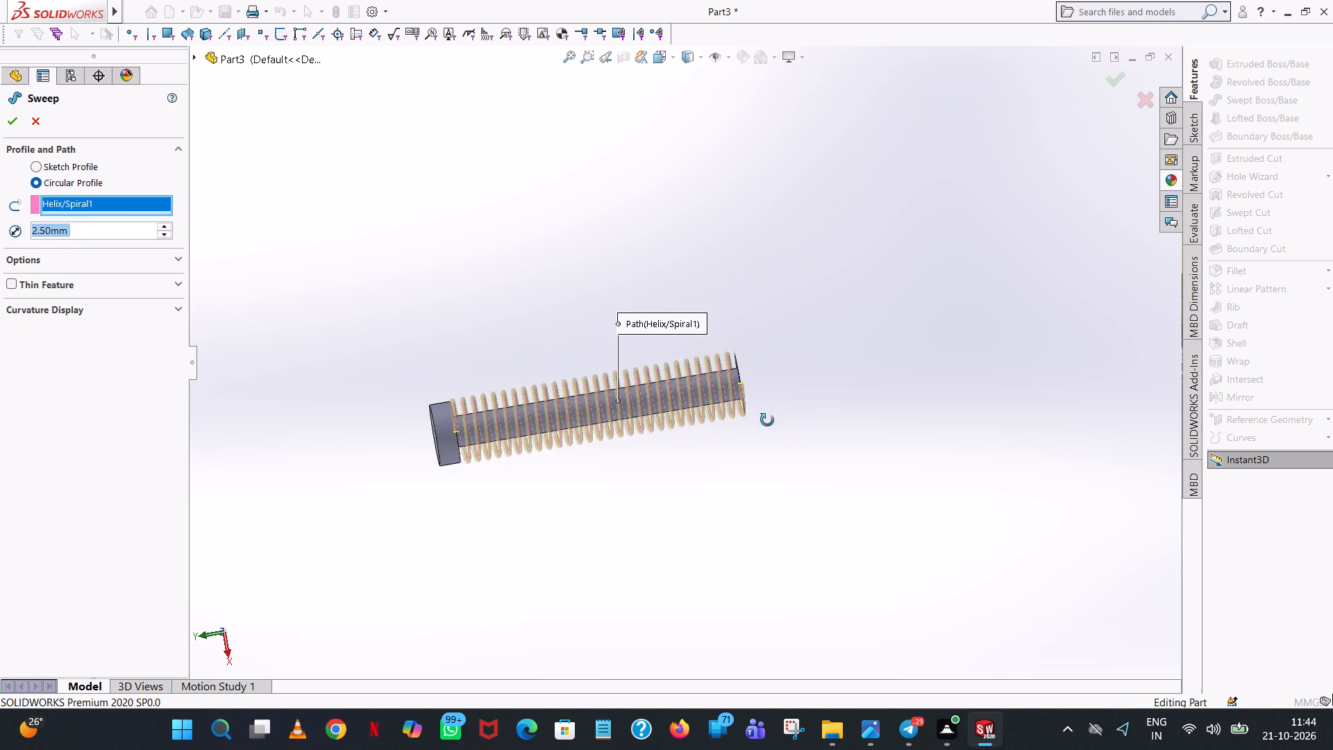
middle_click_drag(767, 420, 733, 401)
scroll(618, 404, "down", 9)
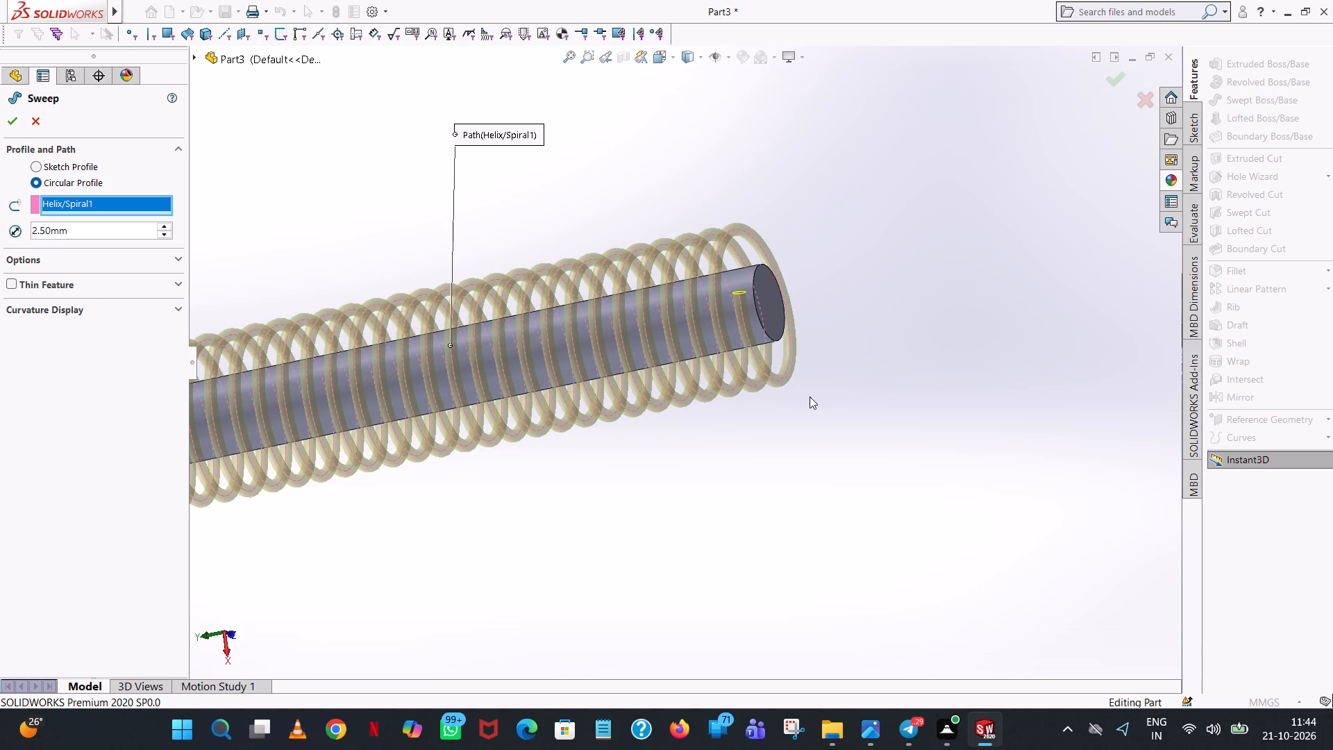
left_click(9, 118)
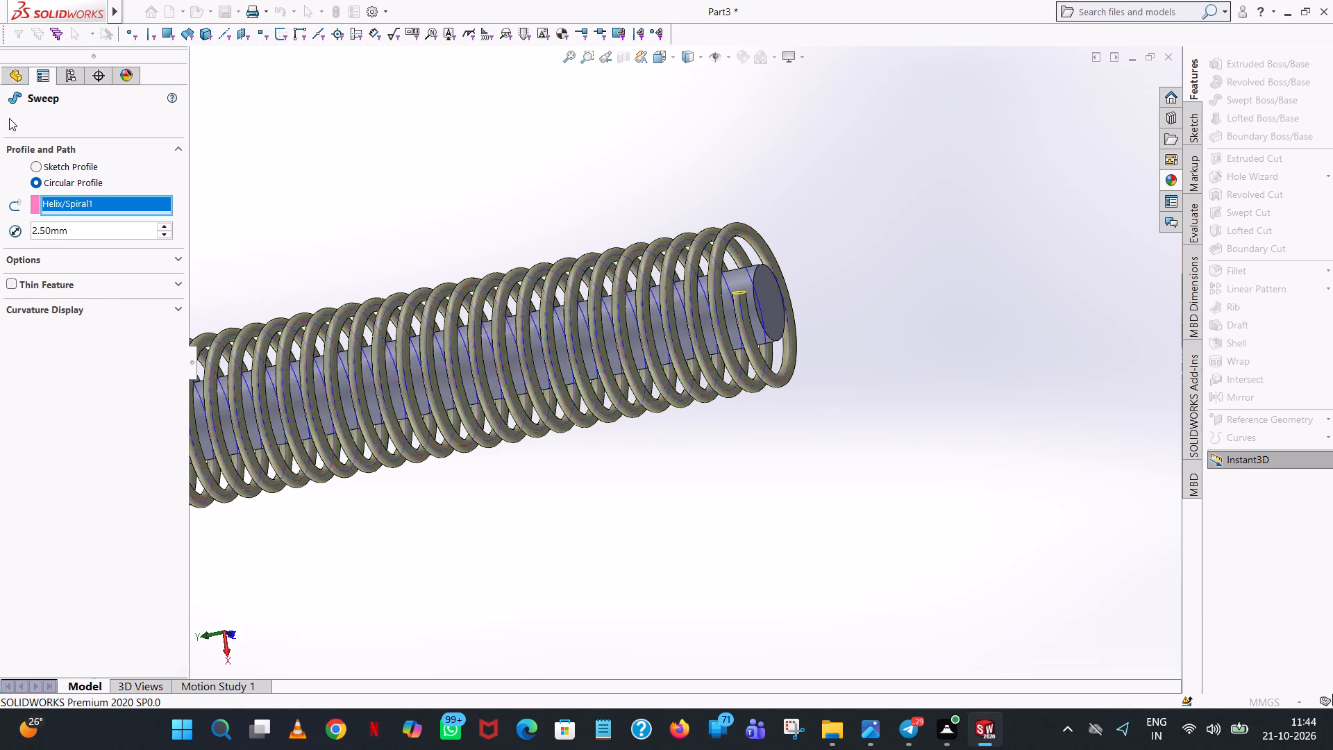
Examine the swept coil around the rod from several angles, including the free end and the head.
middle_click_drag(681, 187, 580, 221)
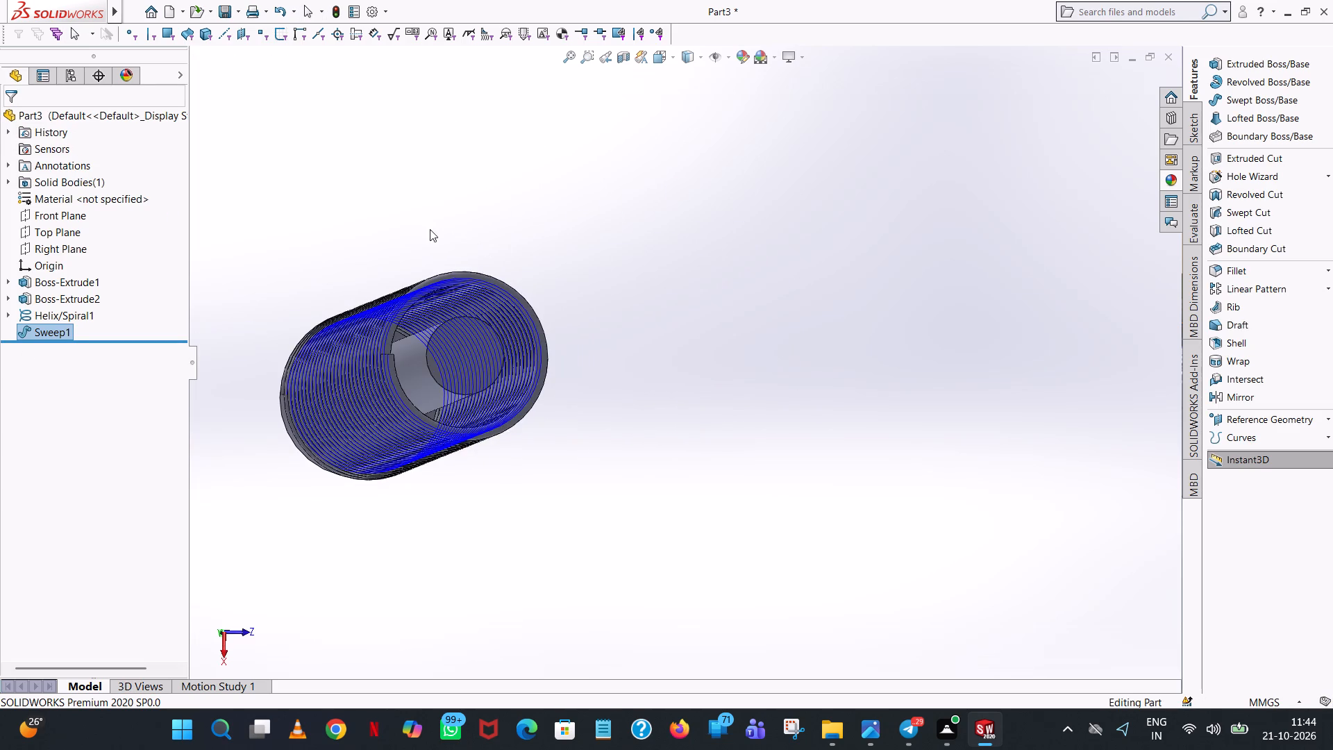
middle_click_drag(433, 231, 582, 214)
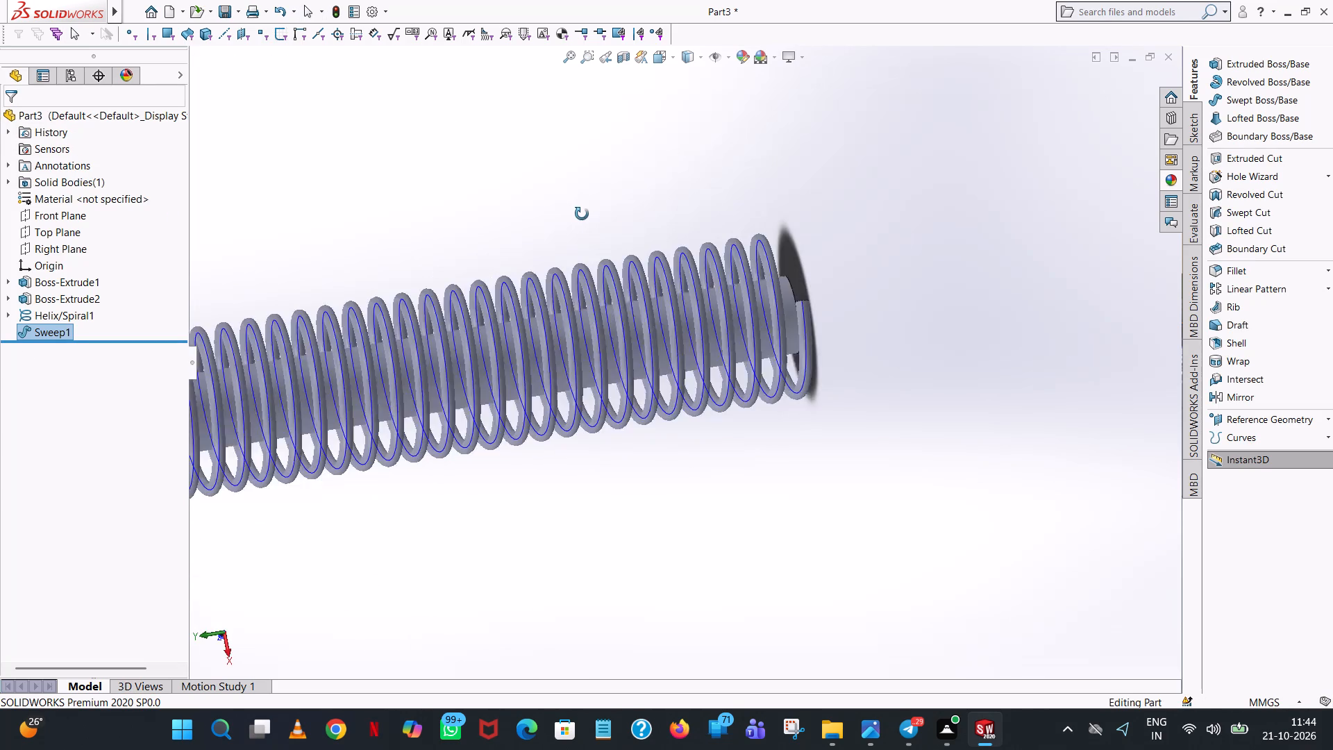
middle_click_drag(582, 214, 553, 269)
scroll(553, 269, "up", 8)
scroll(603, 343, "down", 3)
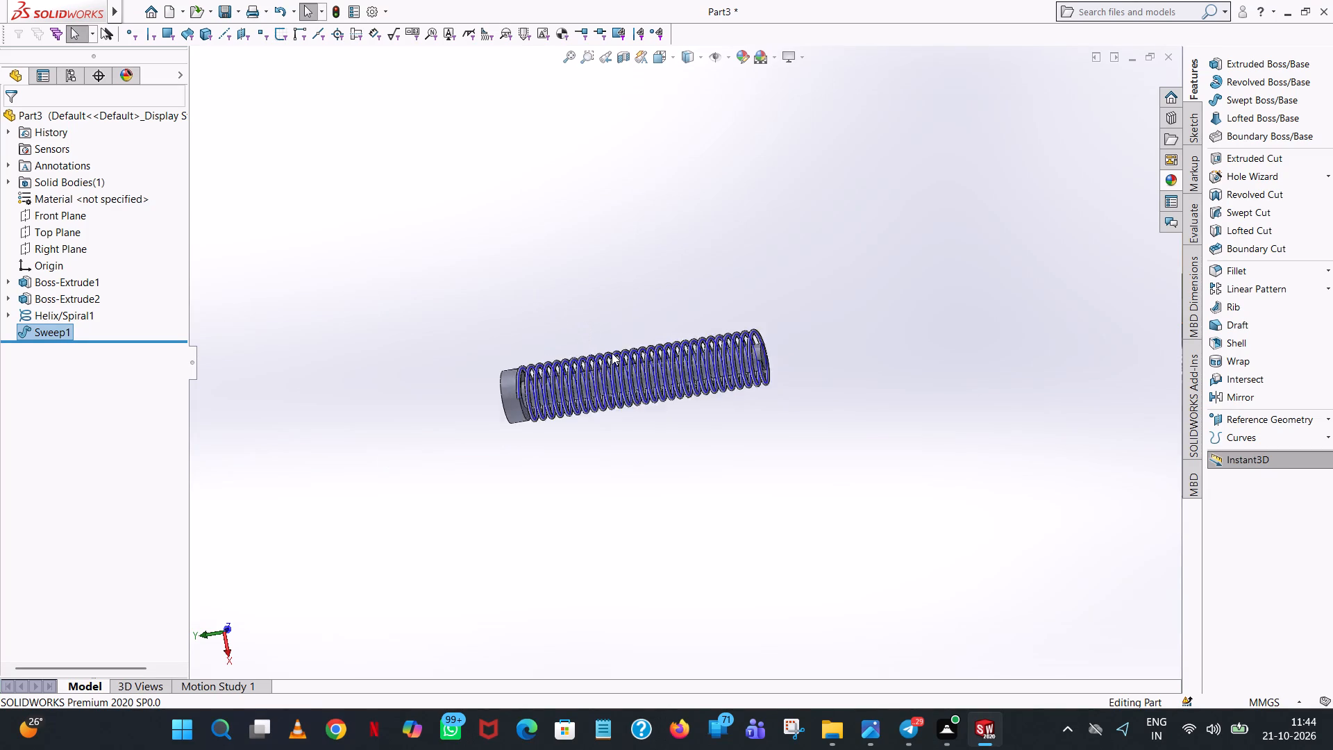
scroll(612, 353, "down", 5)
middle_click_drag(819, 392, 680, 446)
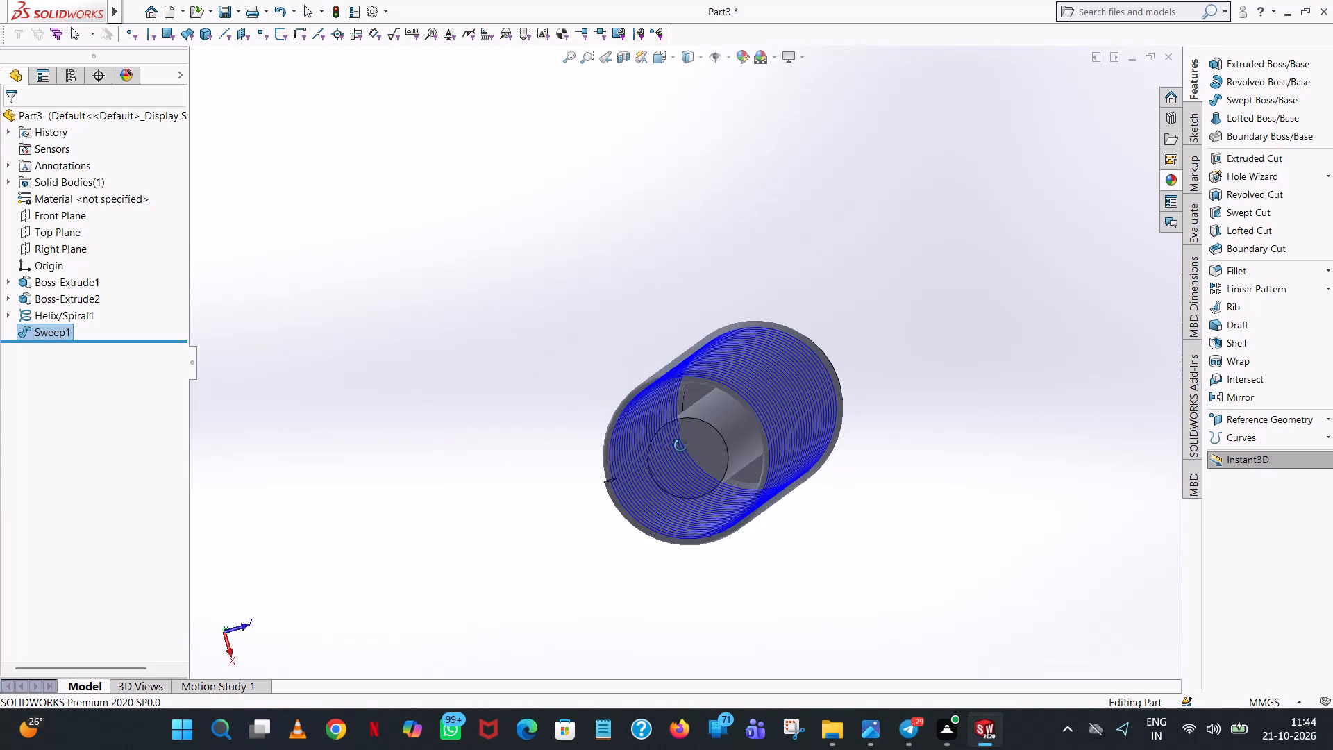
middle_click_drag(680, 446, 764, 435)
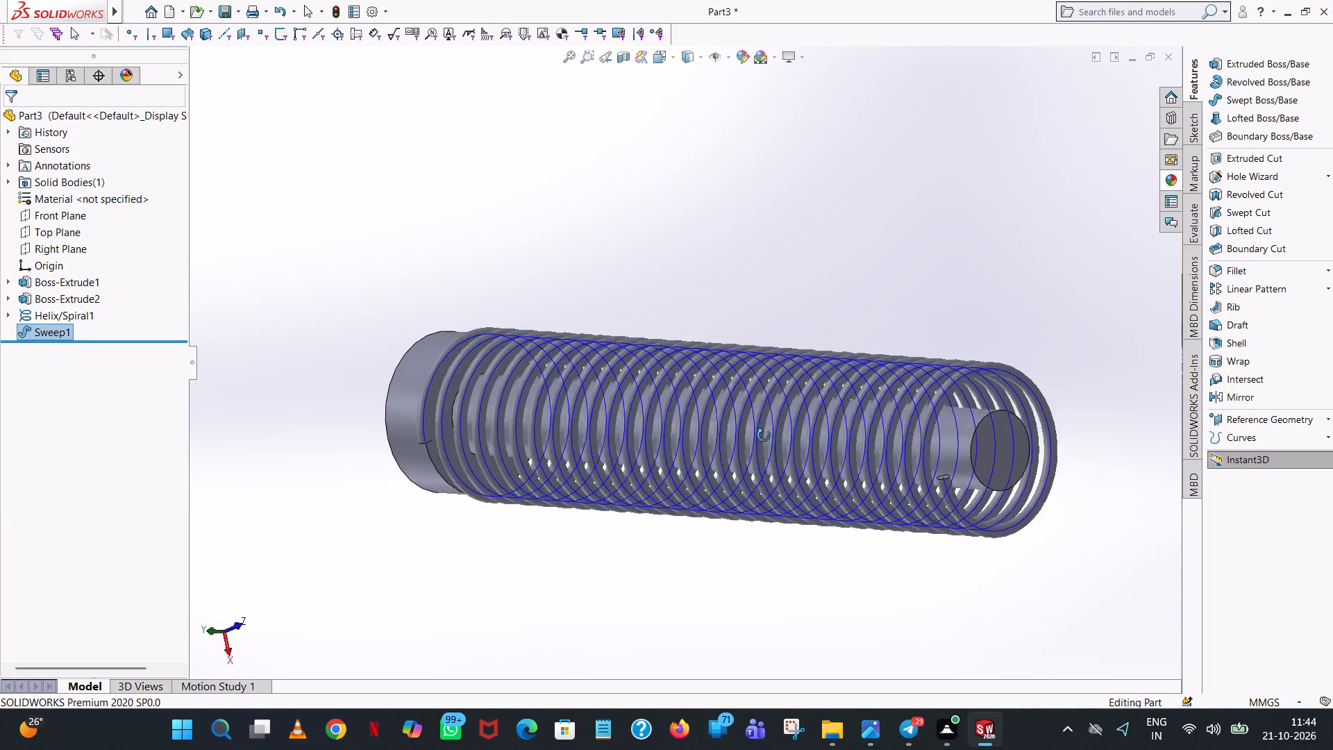
middle_click_drag(764, 435, 835, 381)
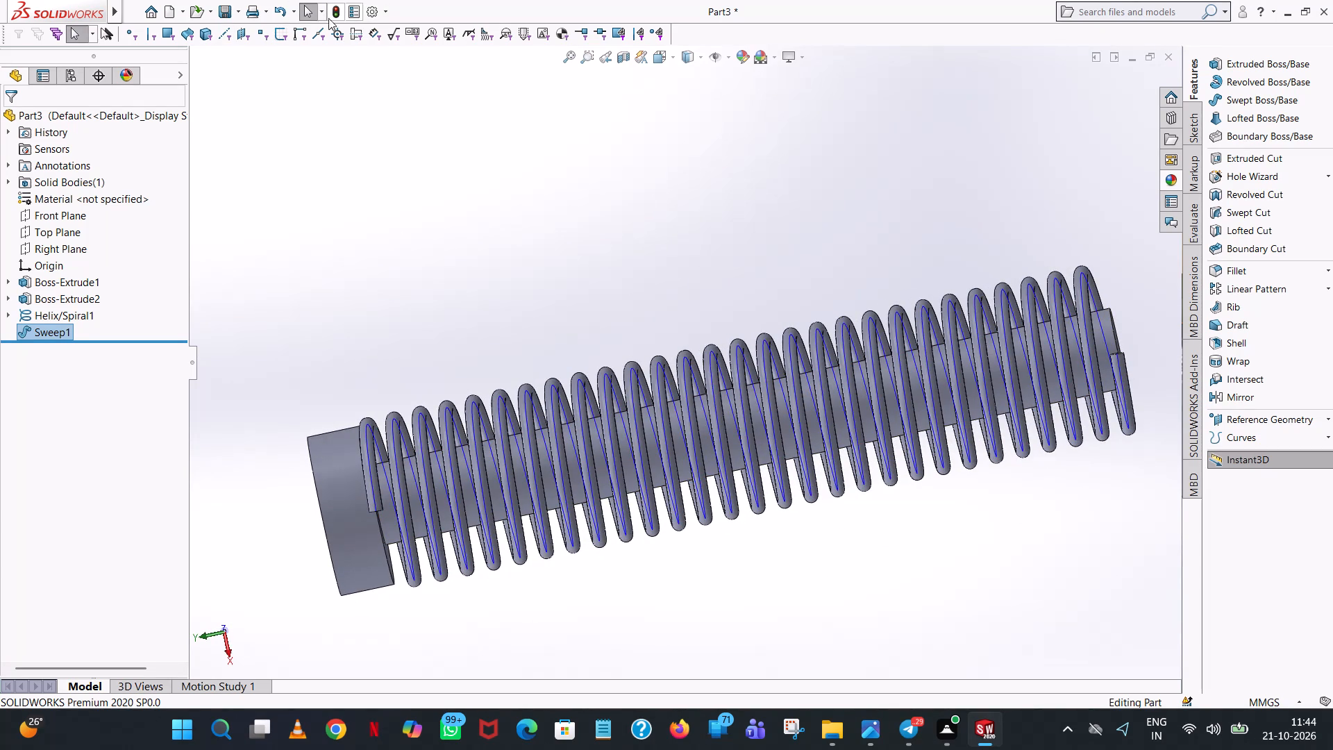
Undo the sweep and the helix, going back to the open circle sketch at the head.
left_click(283, 6)
left_click(283, 6)
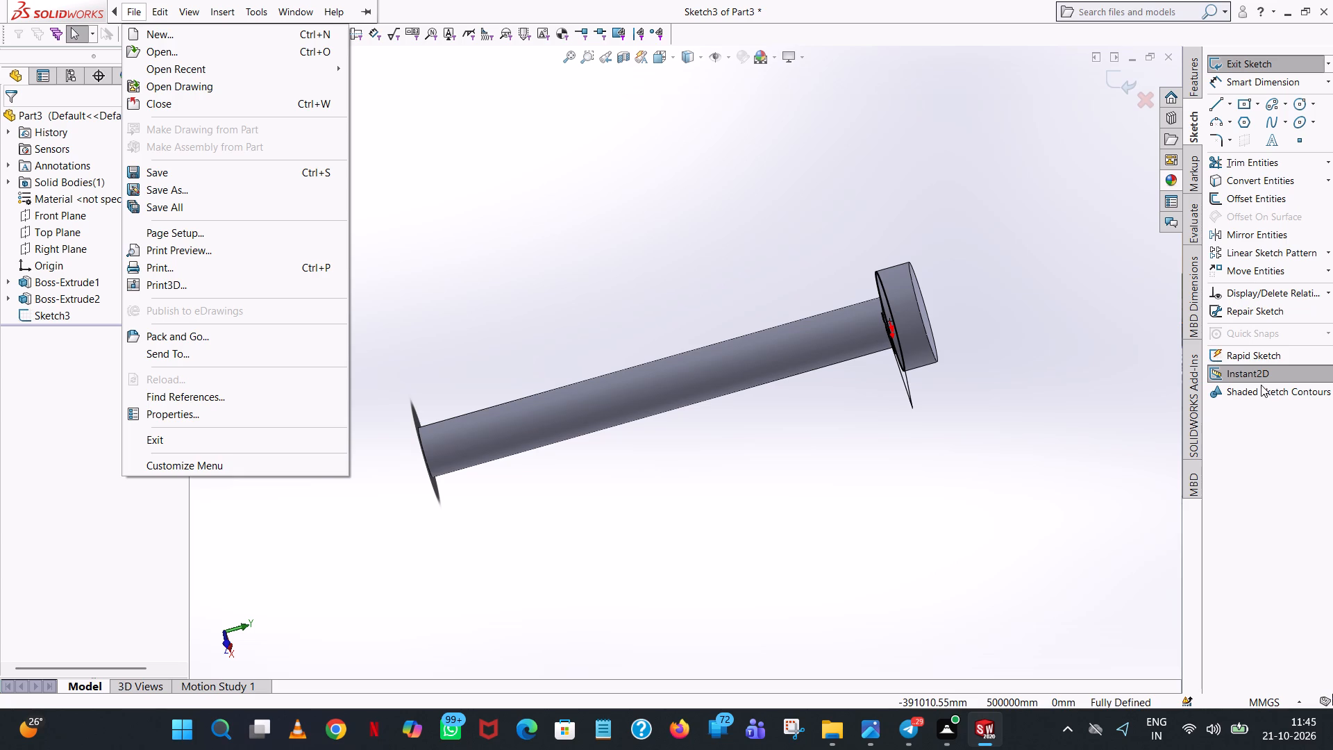
left_click(966, 175)
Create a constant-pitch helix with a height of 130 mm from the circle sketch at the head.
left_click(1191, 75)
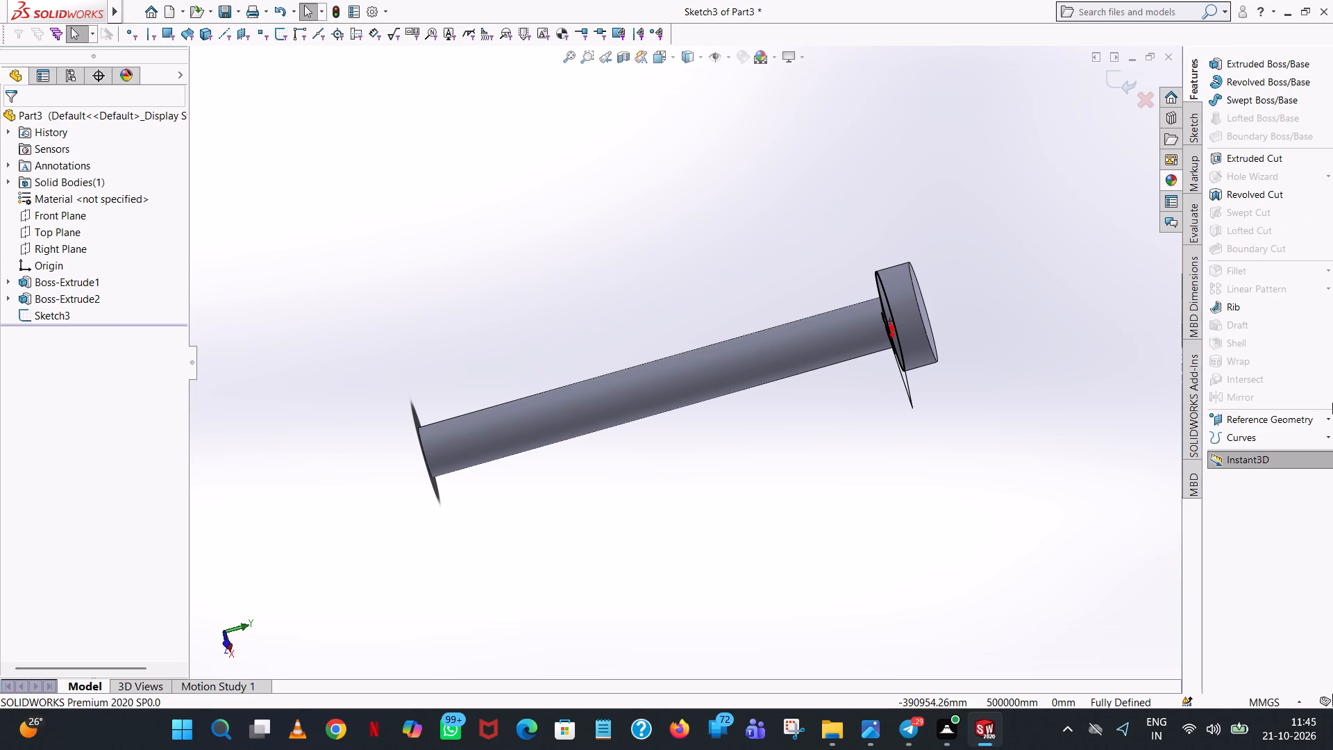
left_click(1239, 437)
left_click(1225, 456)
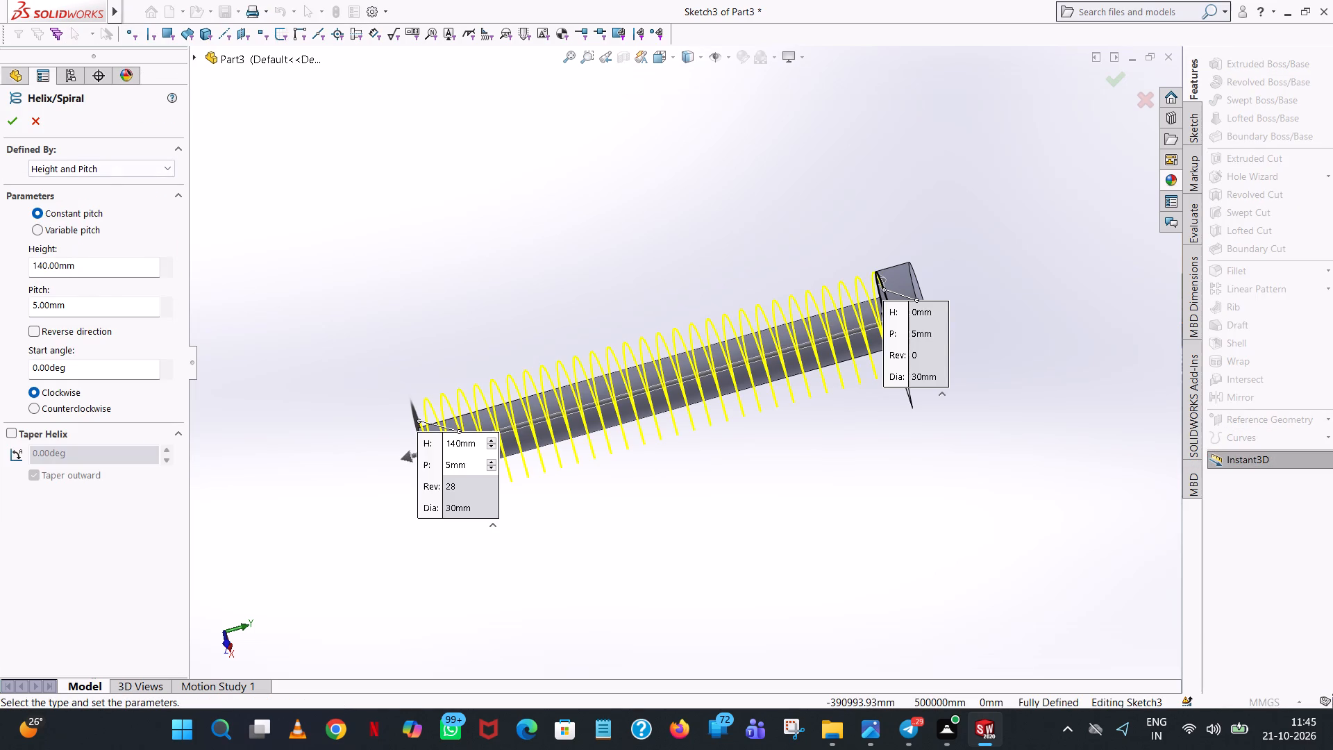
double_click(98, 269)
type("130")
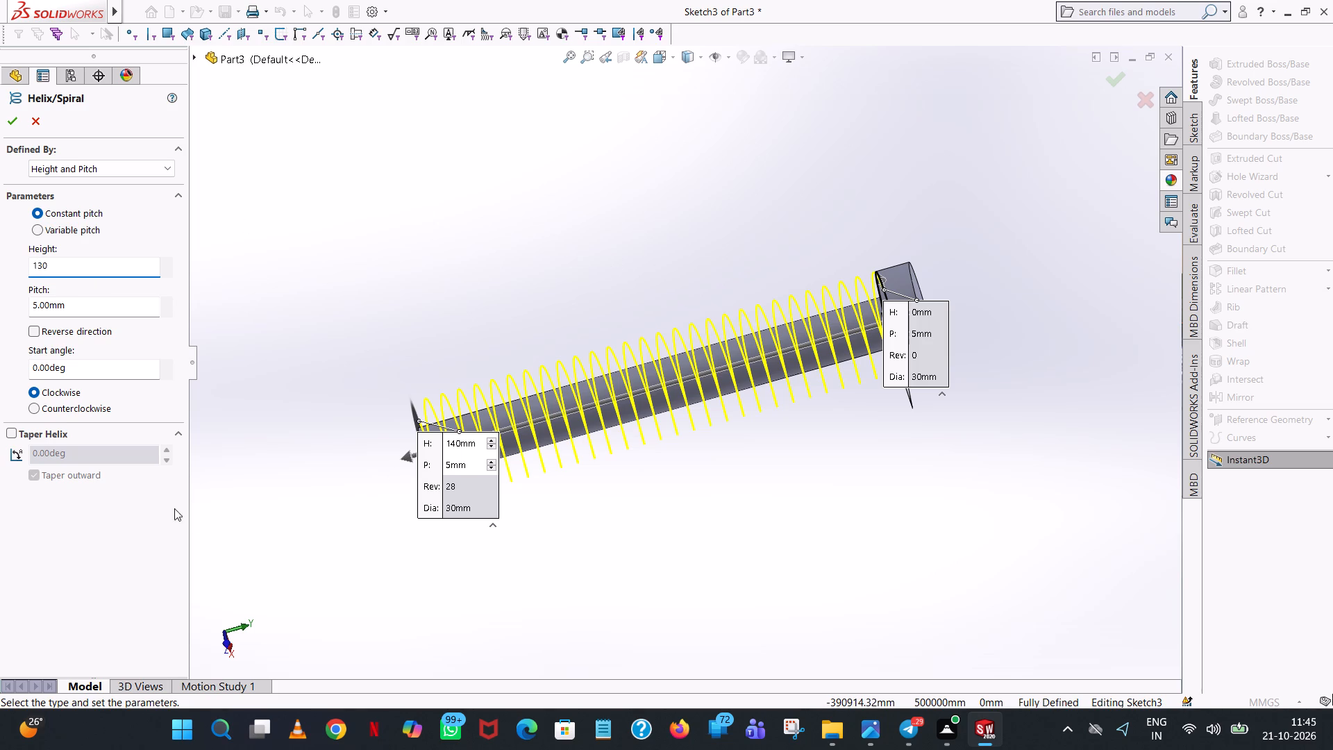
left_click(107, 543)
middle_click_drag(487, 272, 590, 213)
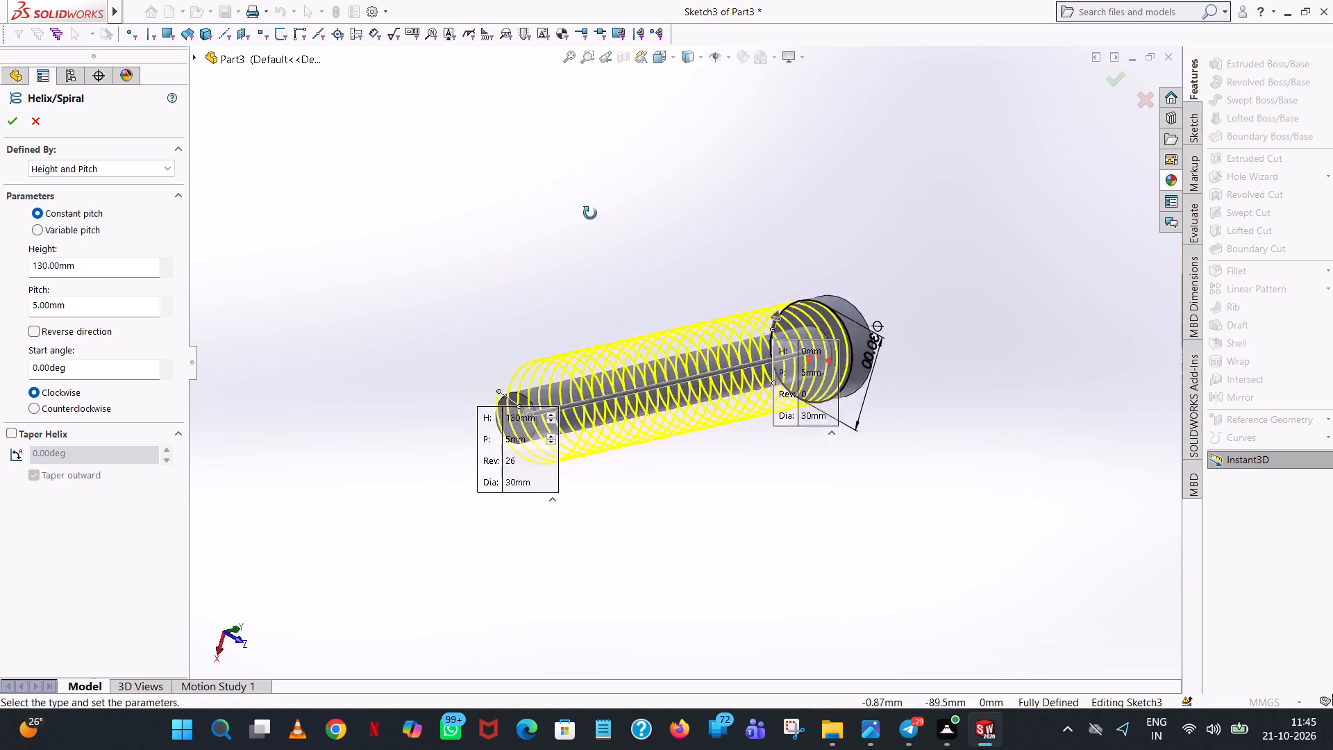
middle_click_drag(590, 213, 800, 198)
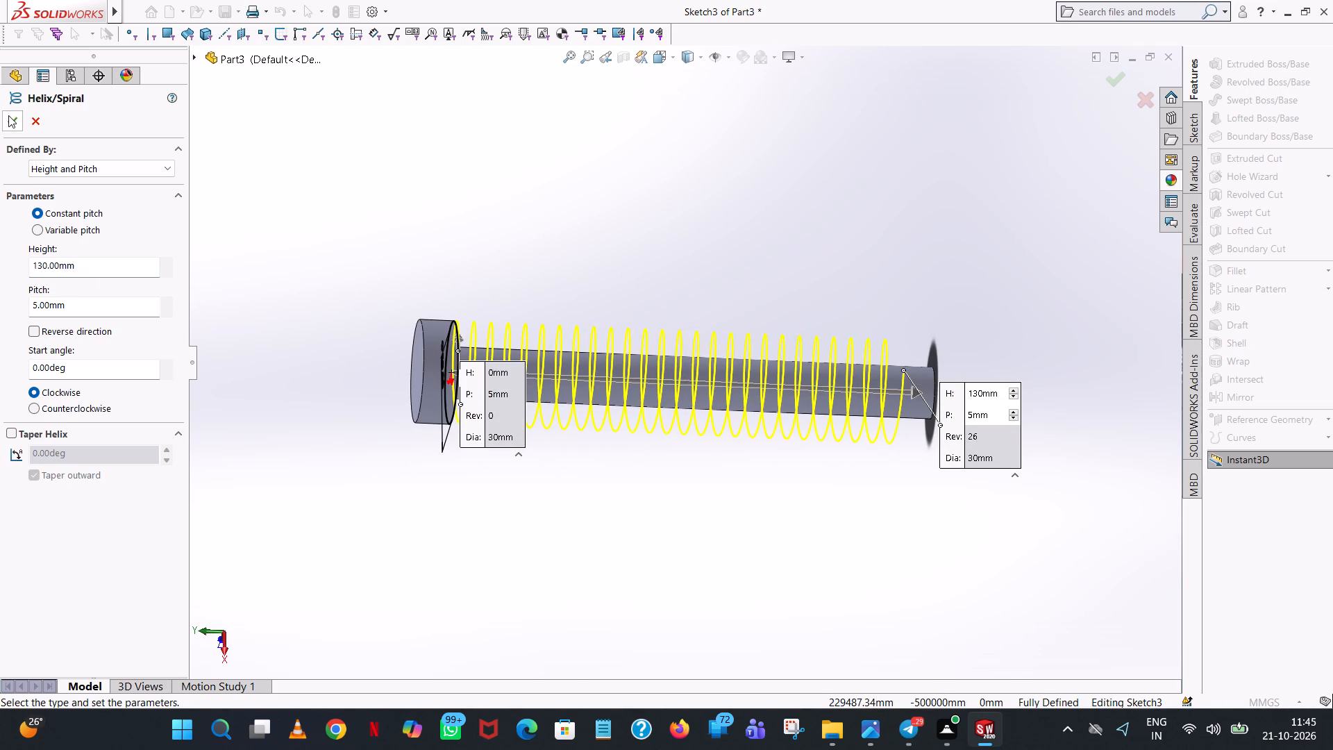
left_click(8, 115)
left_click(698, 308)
Examine how the new helix runs along the rod and where it ends near the free end.
middle_click_drag(695, 297, 703, 219)
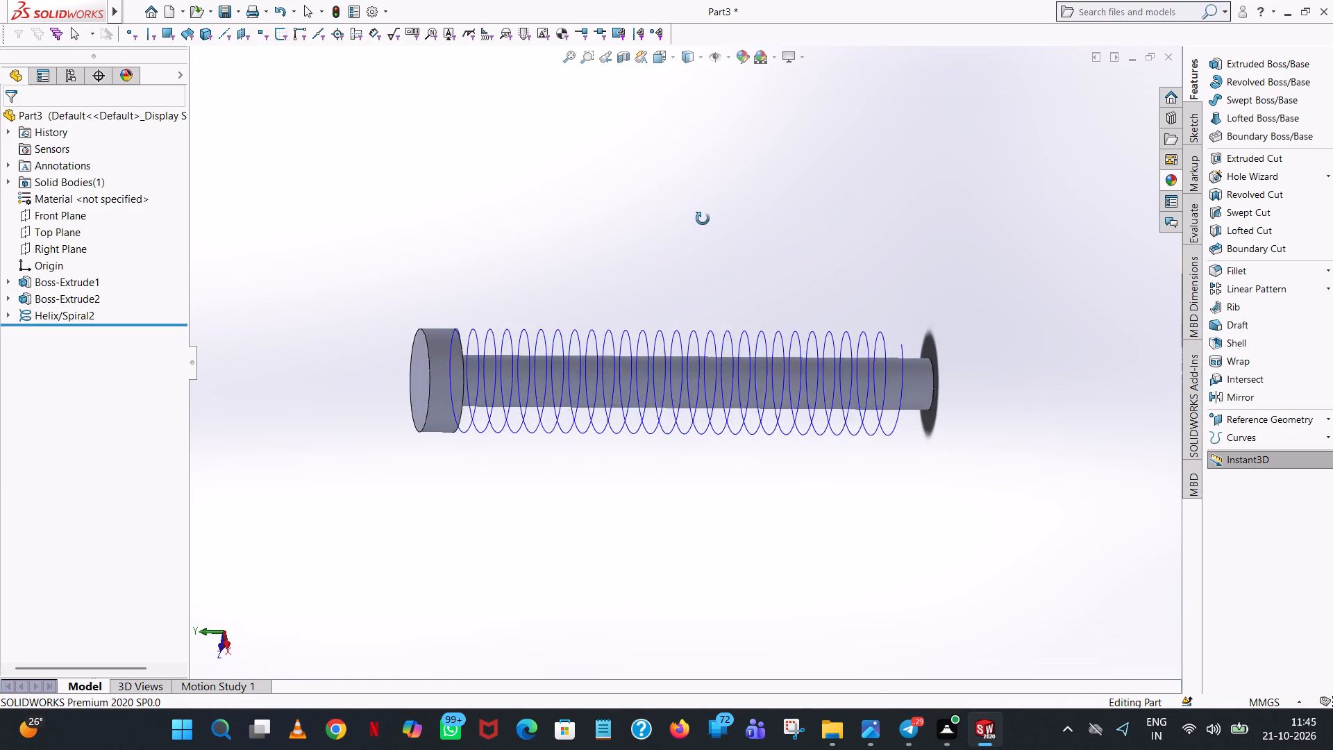
middle_click_drag(703, 219, 680, 203)
scroll(680, 203, "up", 1)
scroll(776, 346, "down", 7)
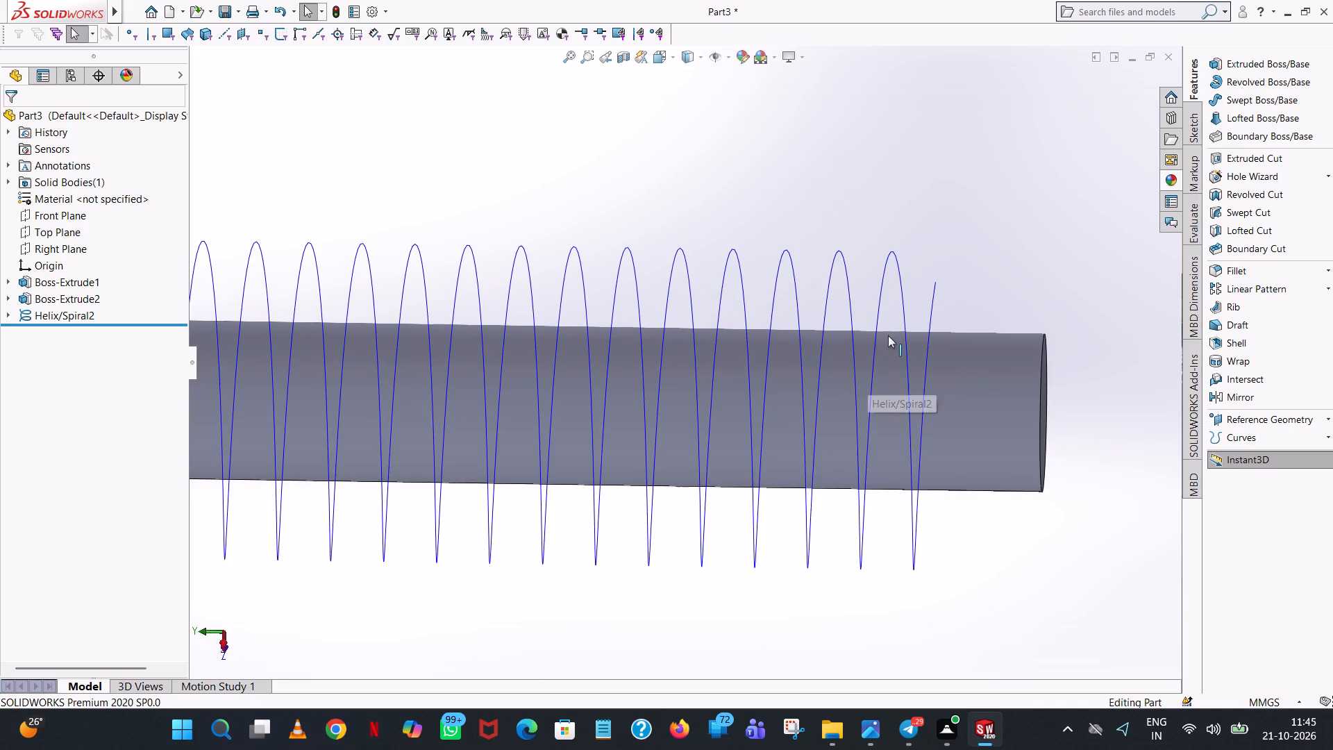
scroll(898, 319, "up", 6)
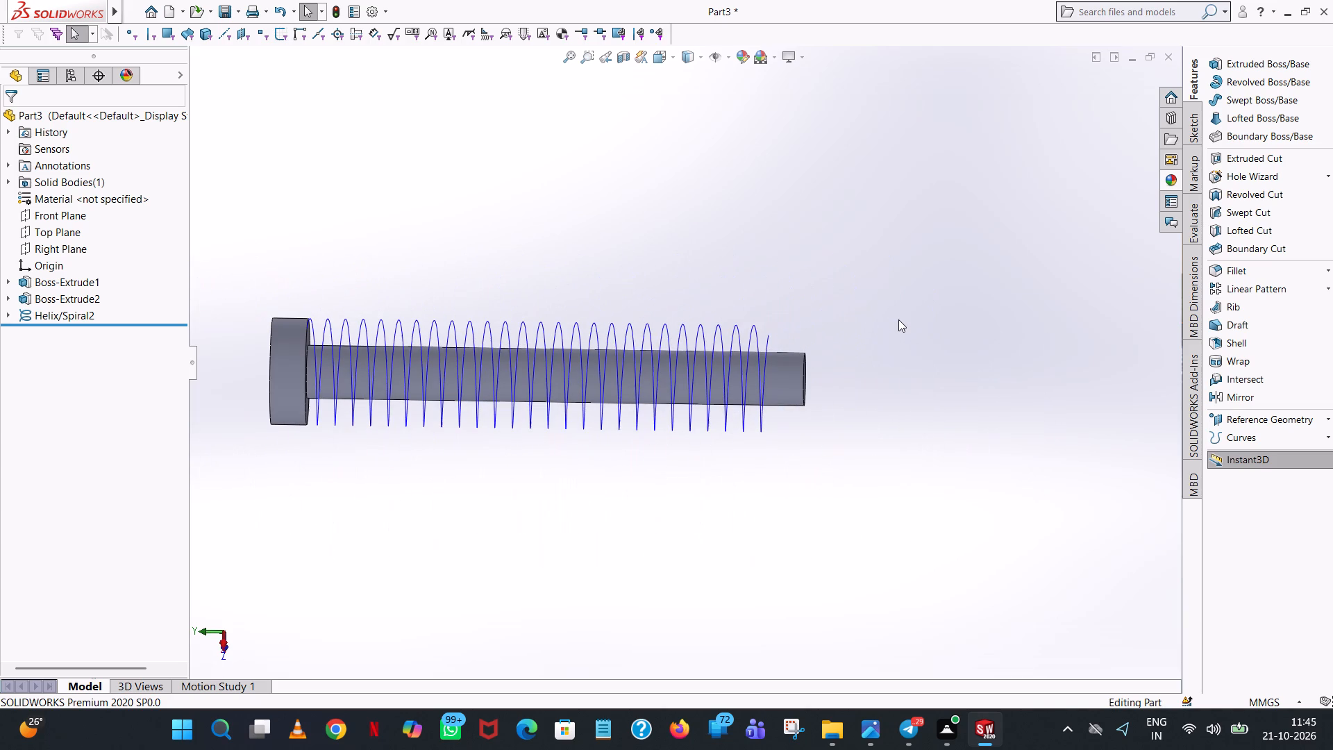
middle_click_drag(660, 526, 693, 440)
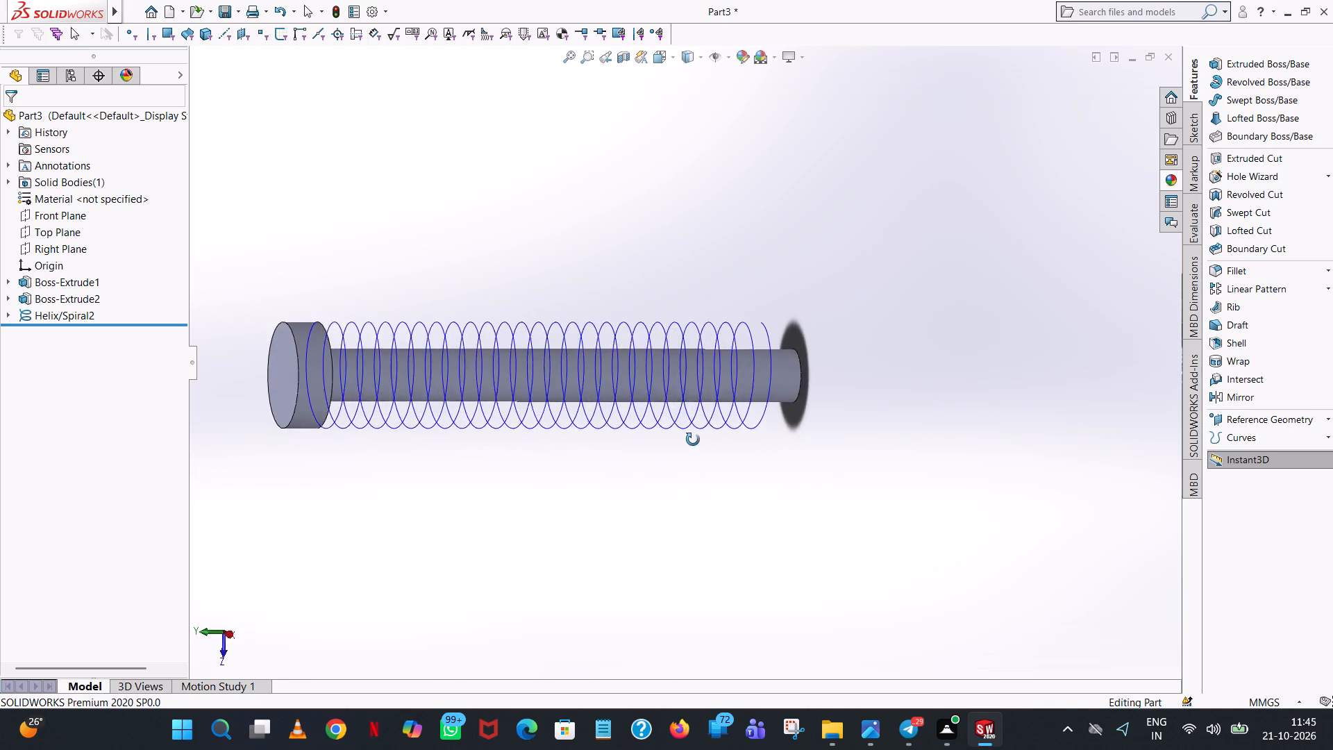
middle_click_drag(693, 440, 657, 672)
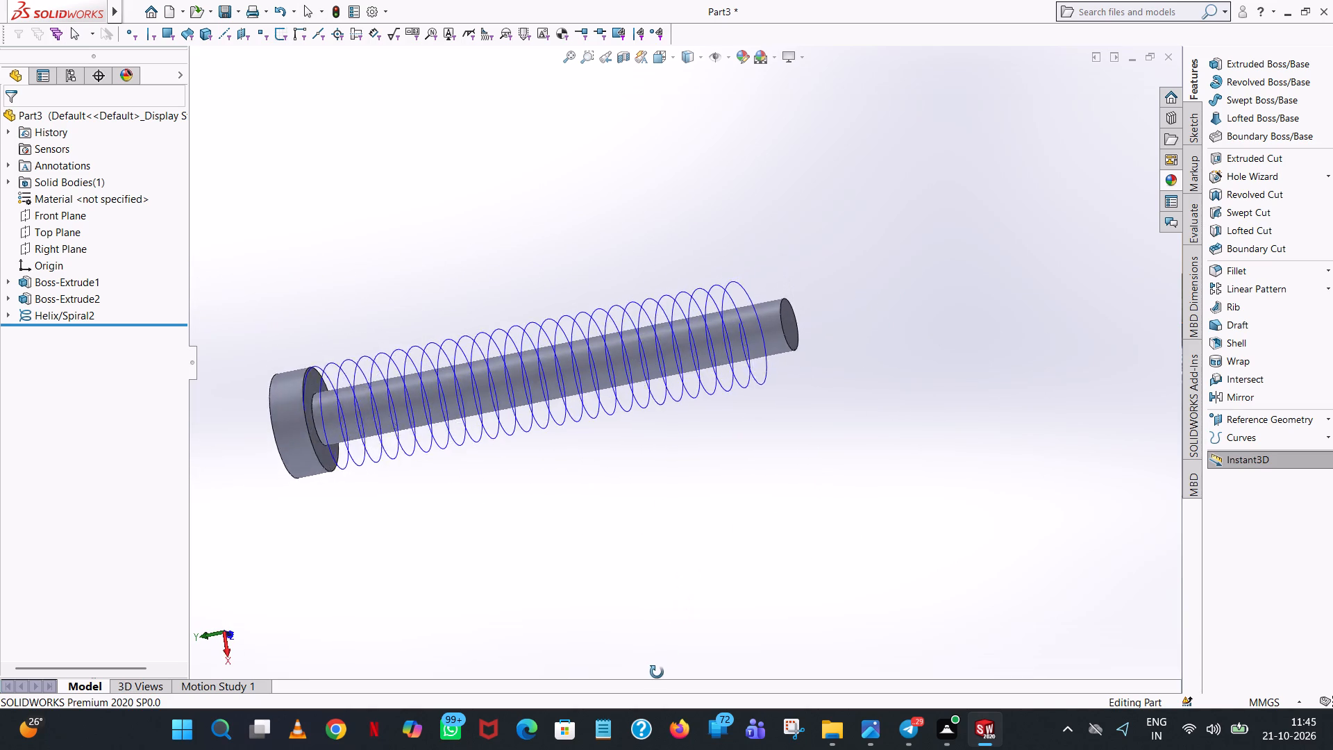
middle_click_drag(657, 672, 656, 671)
scroll(657, 672, "up", 1)
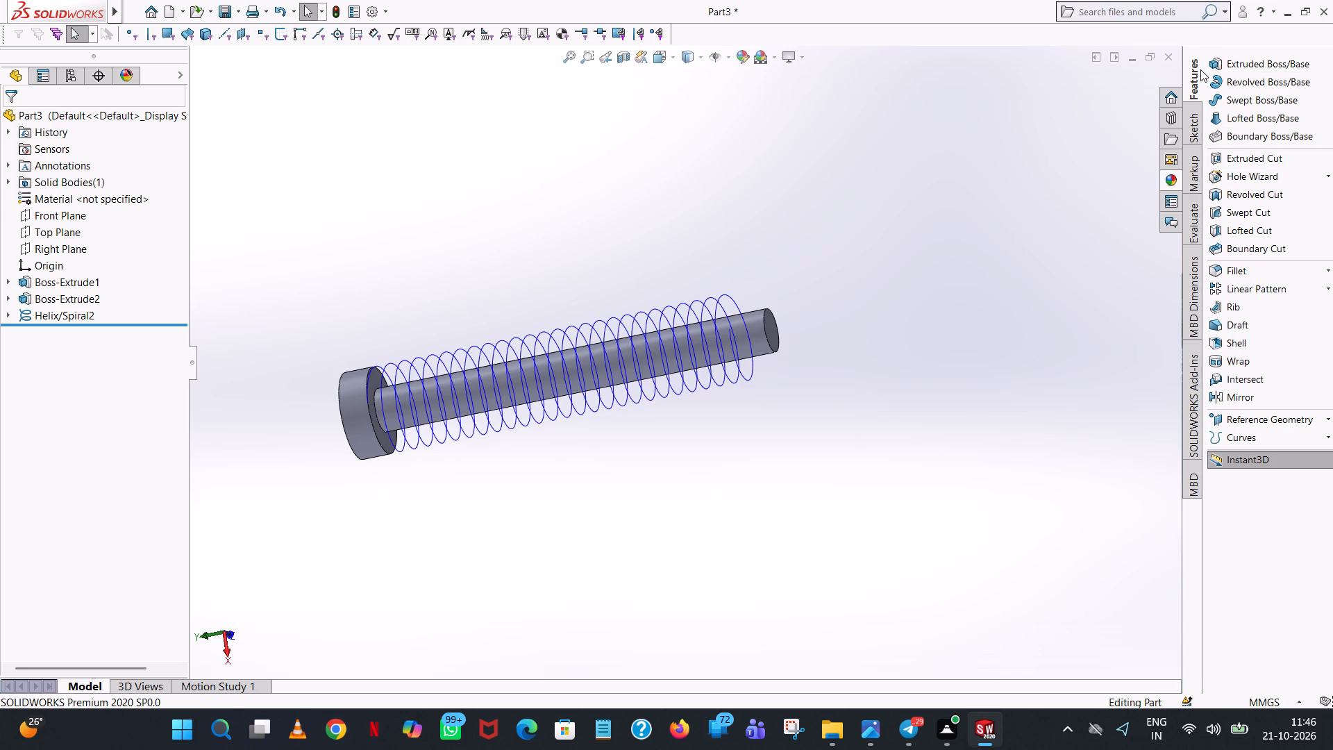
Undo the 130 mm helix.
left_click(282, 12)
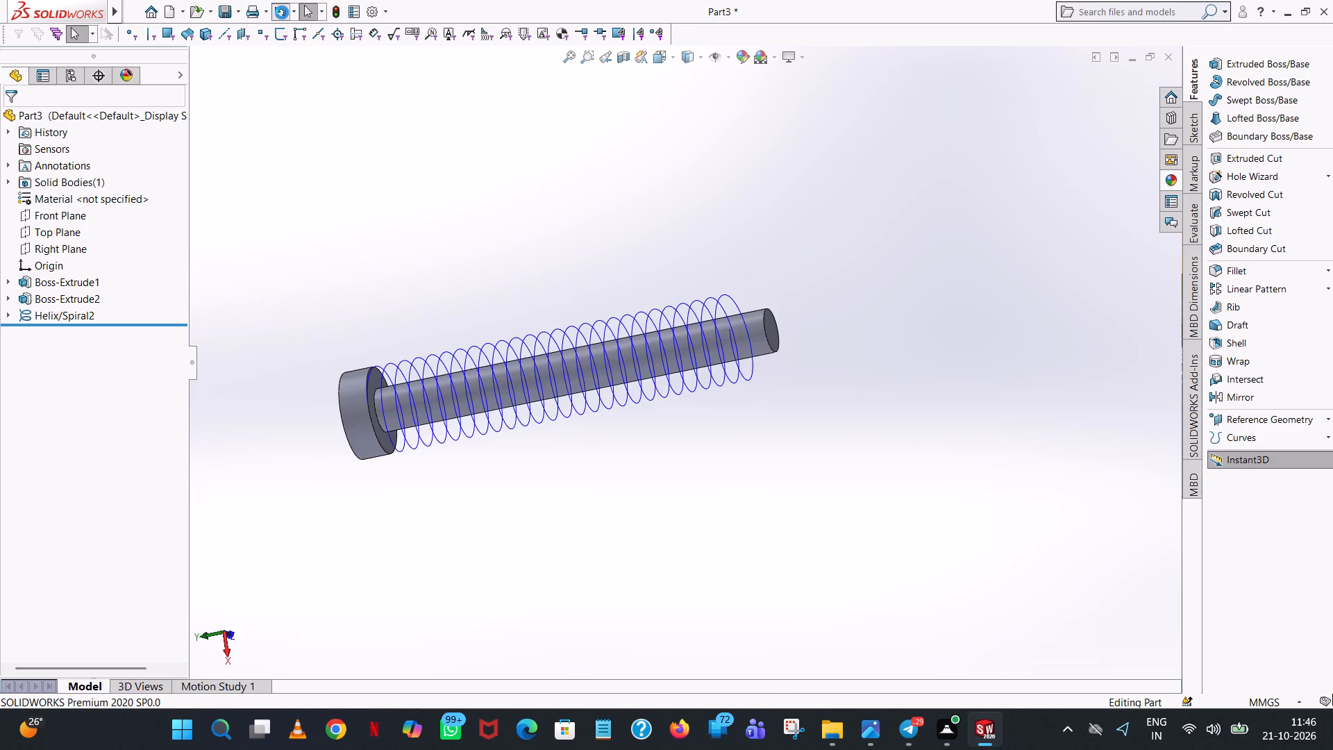
Extrude the circle sketch at the head 130 mm blind along the rod, merging the result.
middle_click_drag(687, 276, 652, 252)
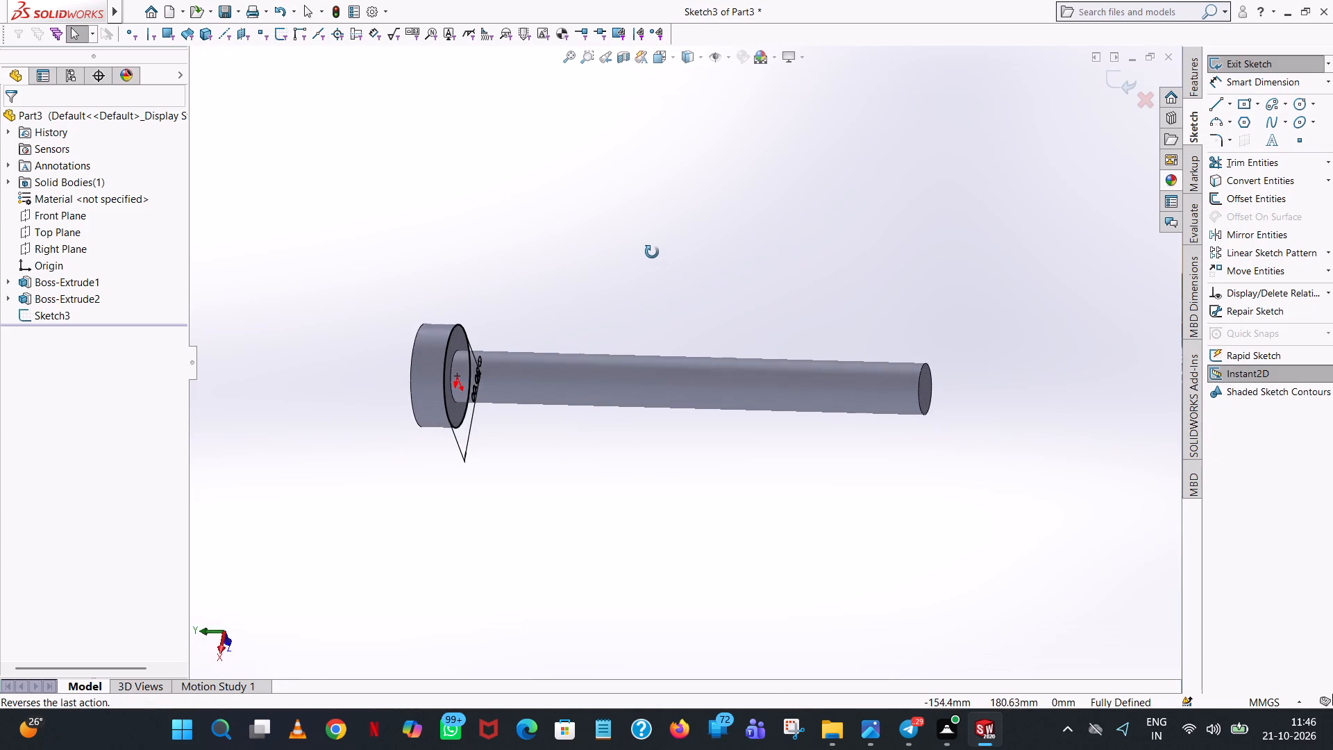
middle_click_drag(652, 252, 652, 233)
middle_click_drag(695, 265, 723, 267)
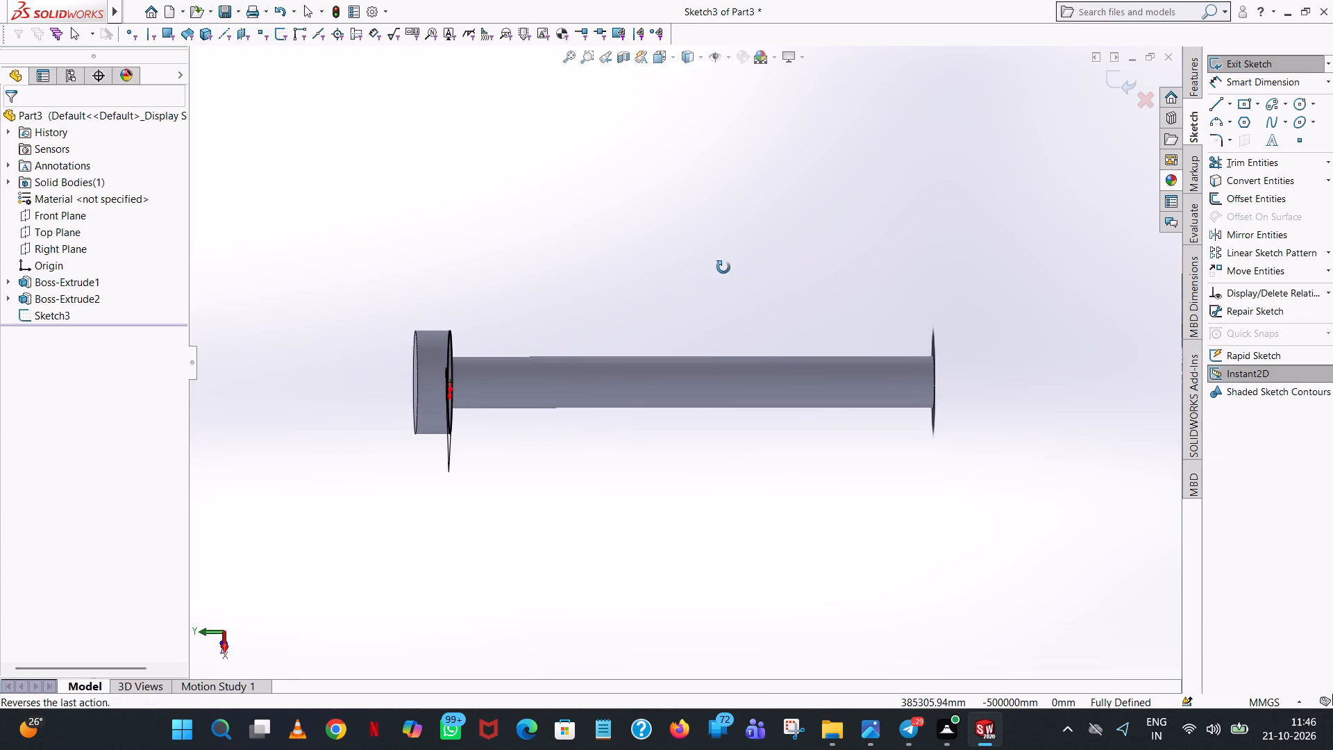
middle_click_drag(723, 267, 715, 294)
left_click(1198, 72)
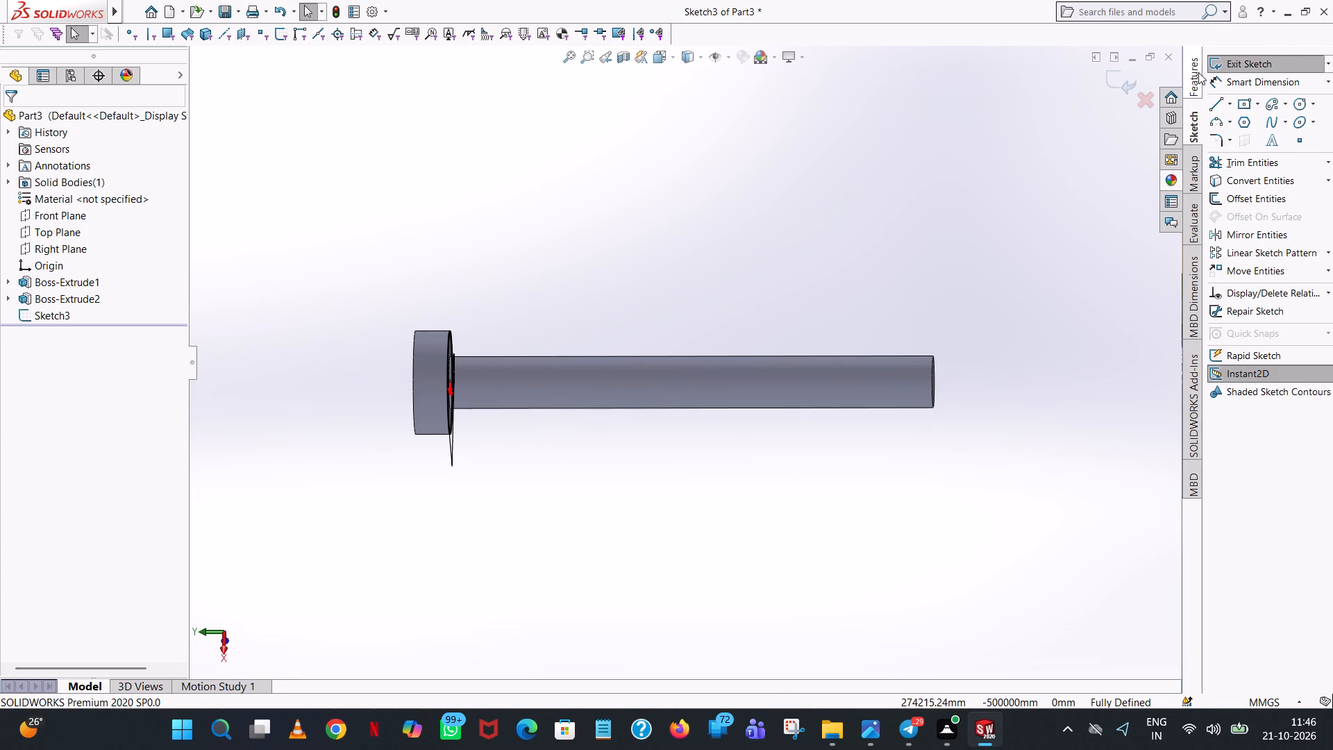
left_click(1253, 67)
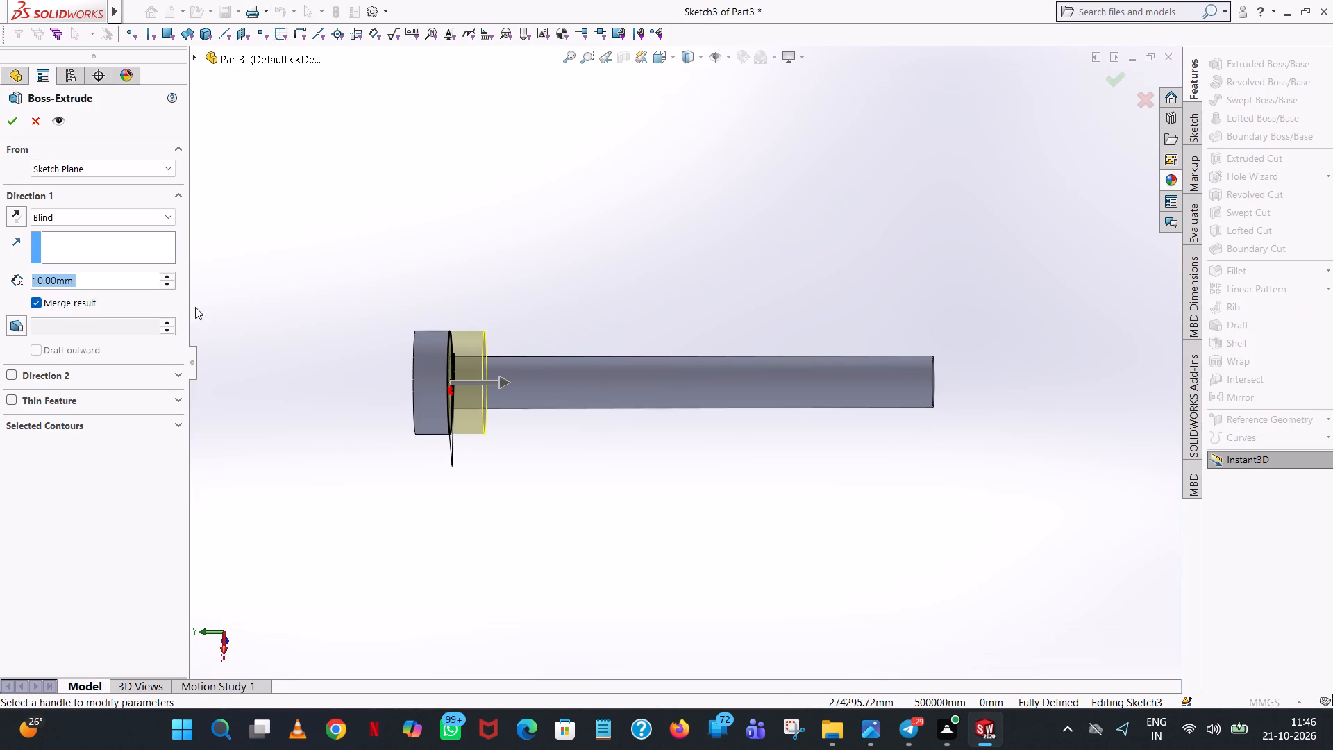
triple_click(163, 274)
triple_click(164, 274)
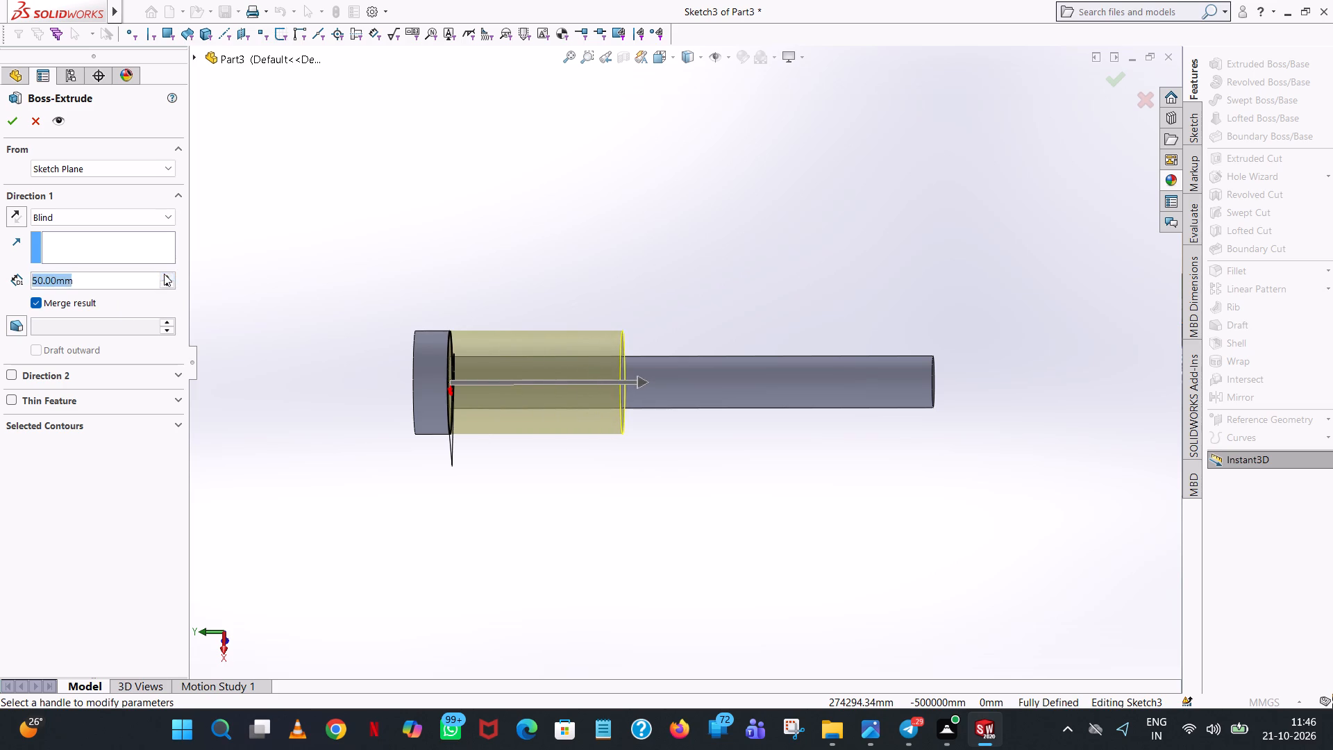
triple_click(164, 274)
double_click(164, 274)
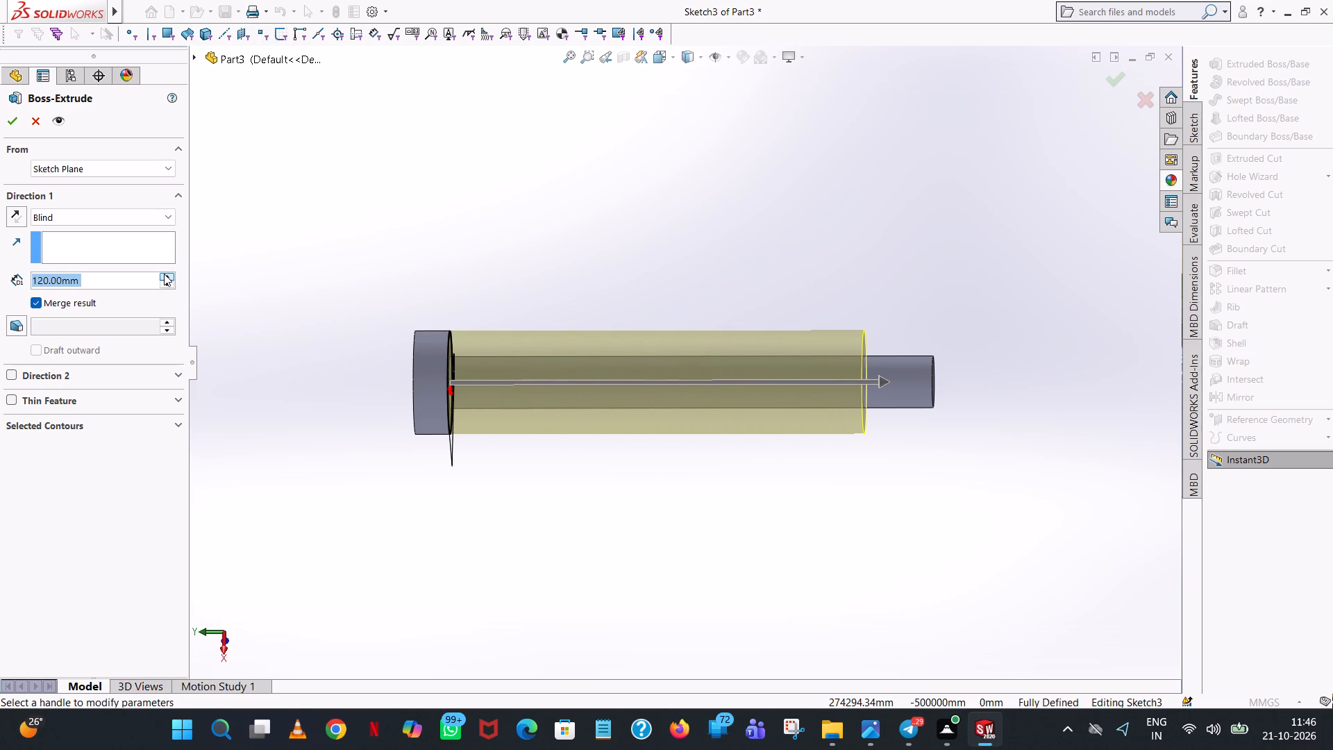
left_click(164, 274)
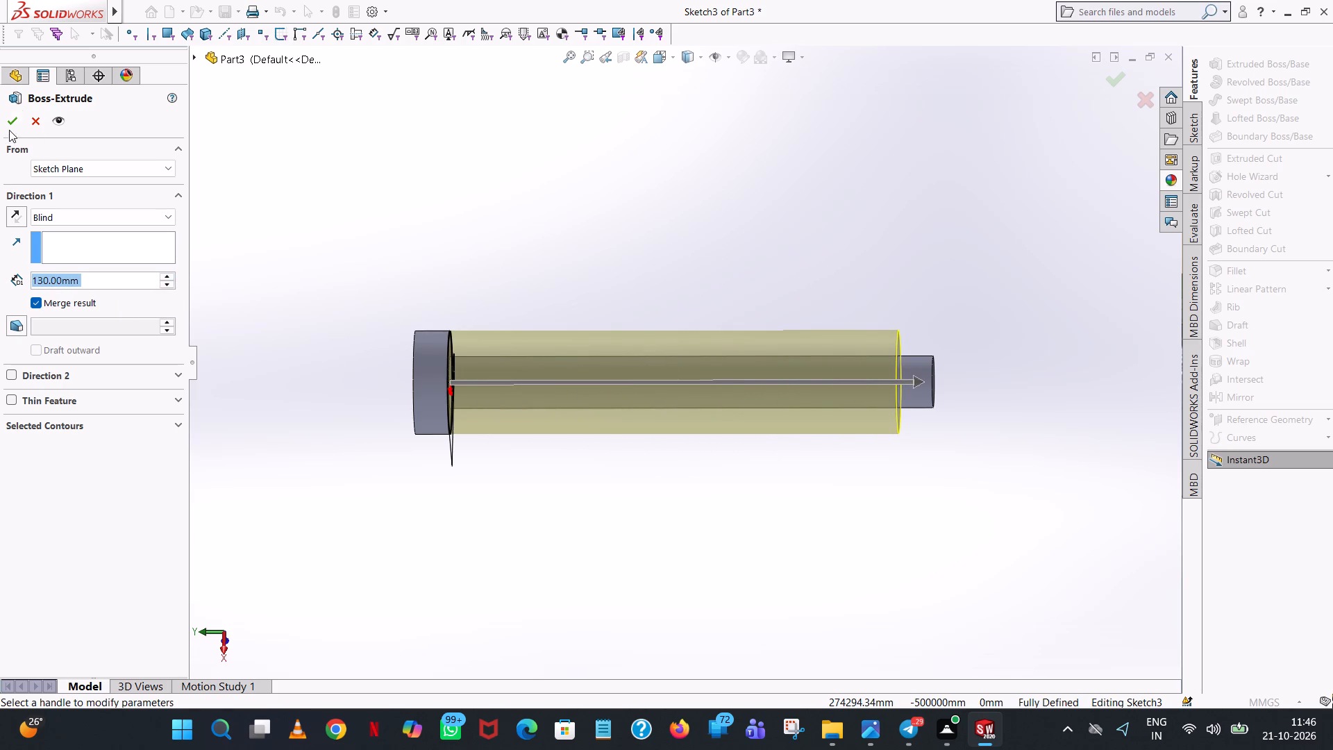
left_click(8, 125)
left_click(648, 201)
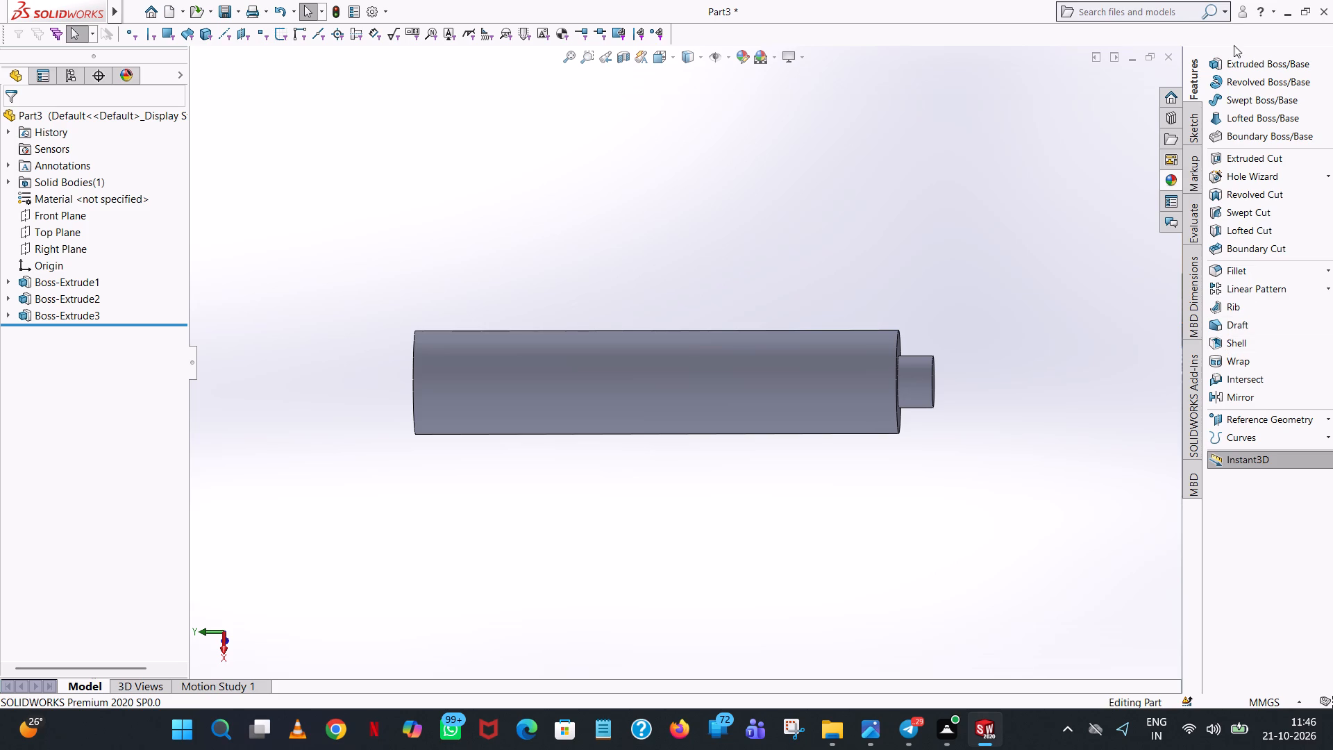
Sketch a 15 mm radius circle centred on the origin on the body's ring-shaped end face around the small stub, as an extrude sketch.
left_click(1220, 62)
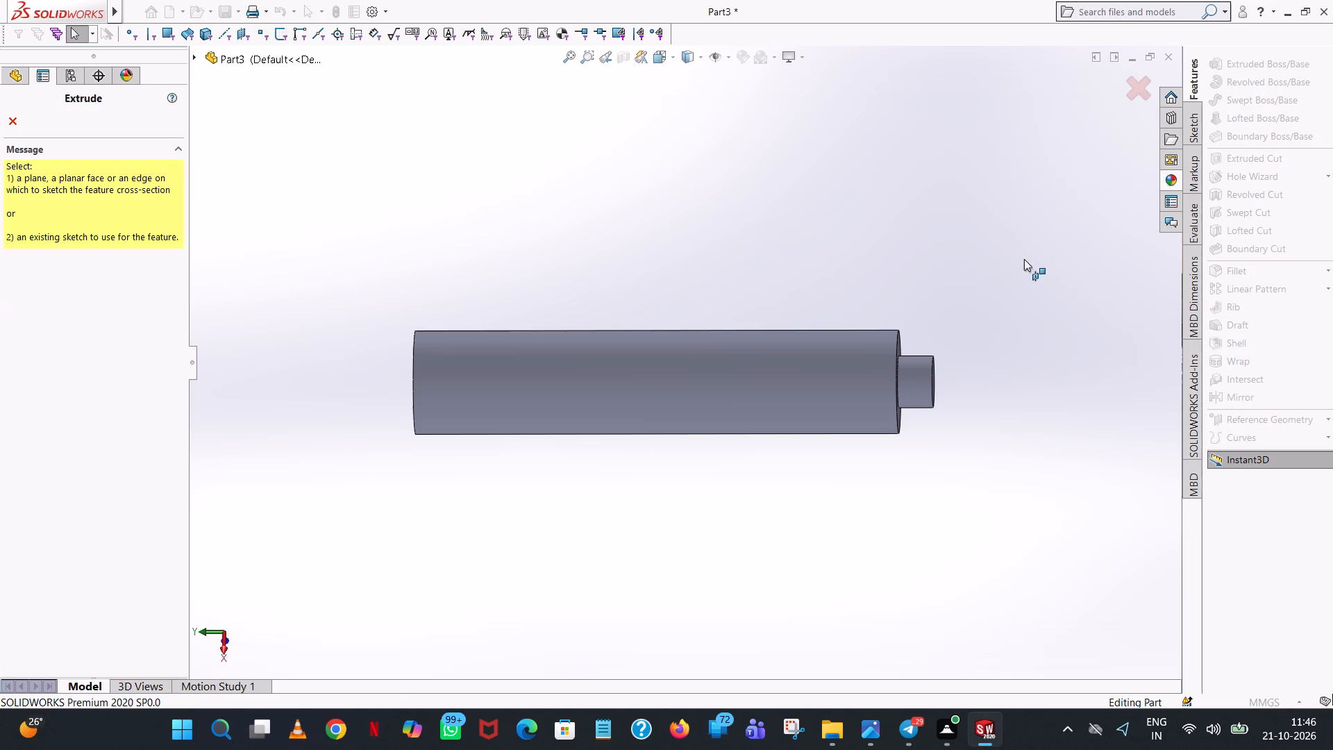
middle_click_drag(945, 267, 851, 271)
left_click(802, 337)
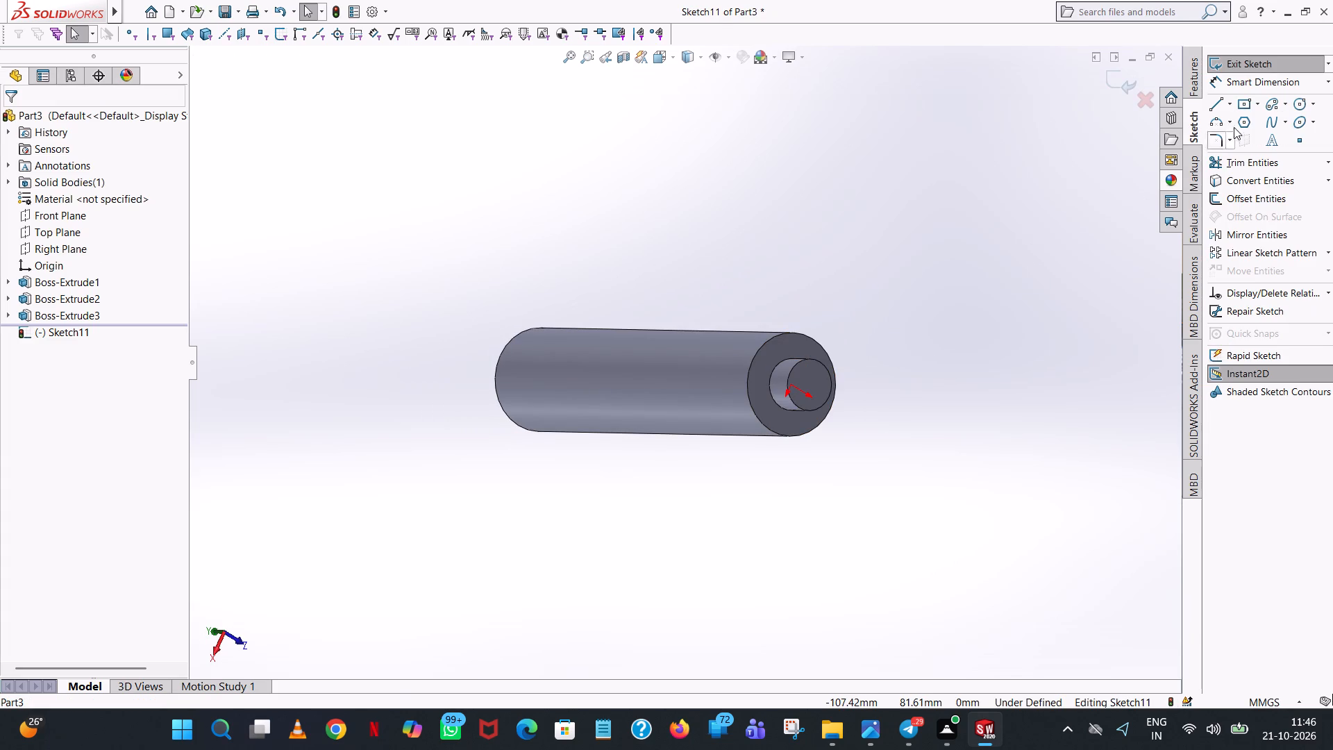
left_click(1295, 103)
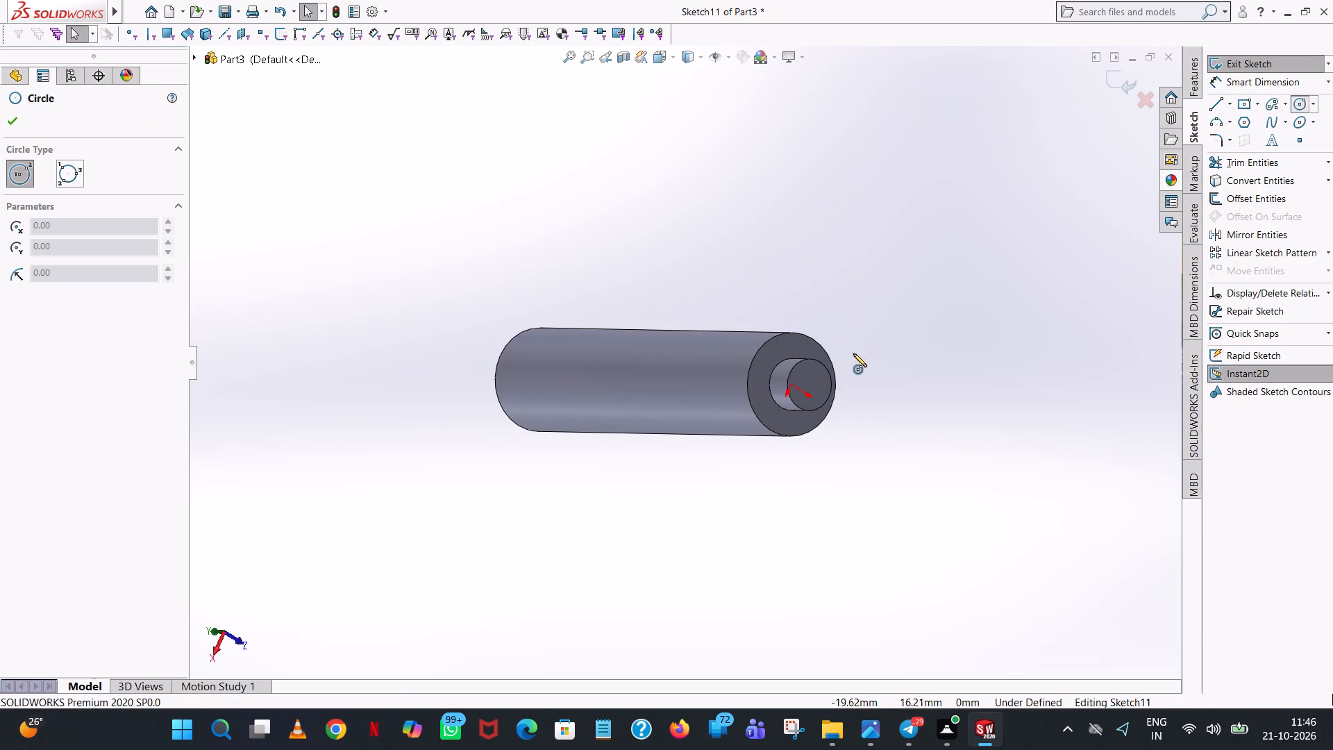
scroll(853, 356, "down", 8)
left_click(436, 485)
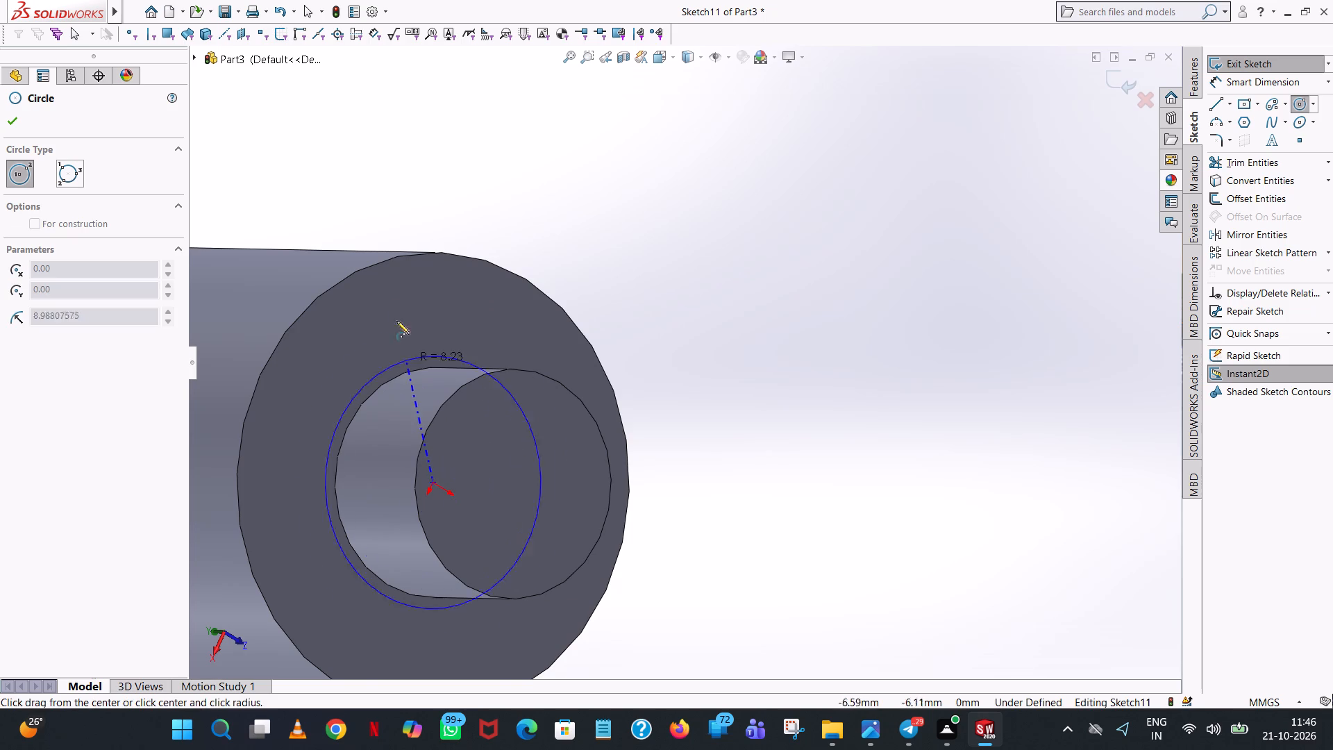
left_click(386, 261)
right_click(386, 261)
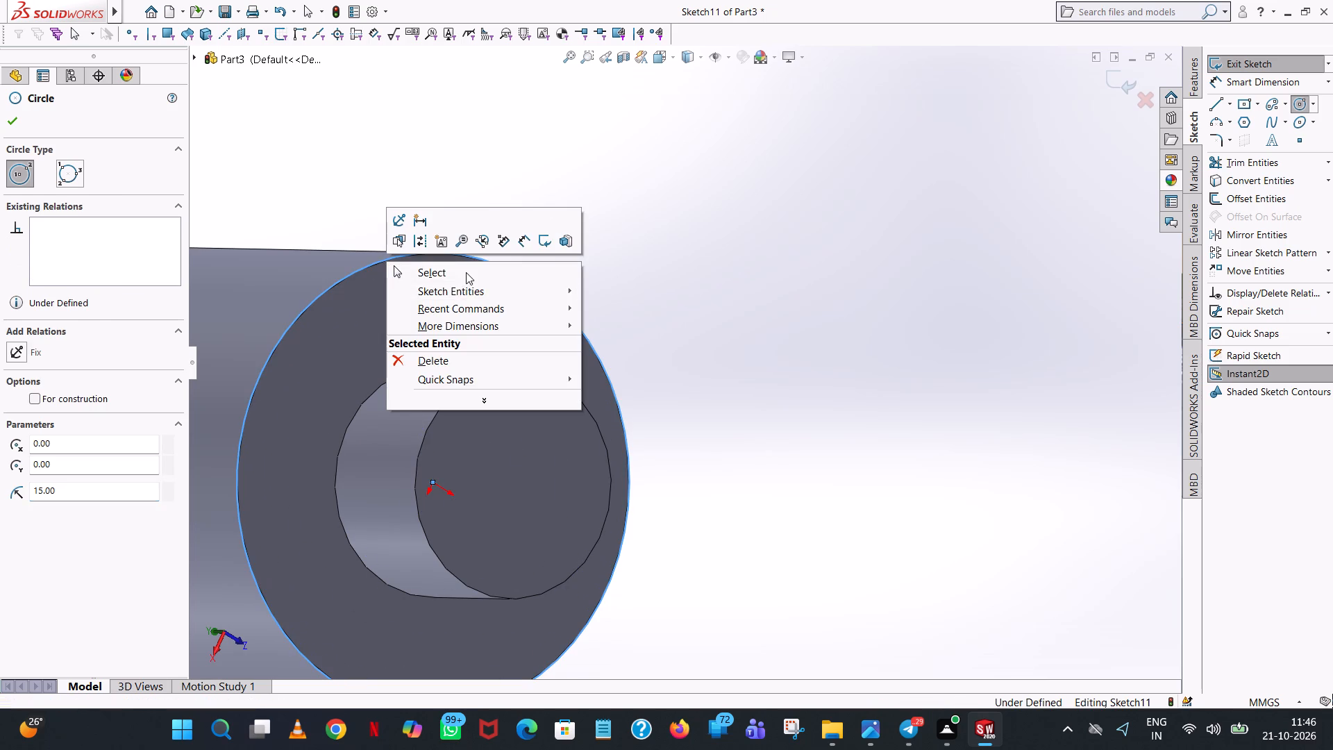
left_click(467, 271)
scroll(718, 265, "up", 5)
Dimension the circle's diameter as 30 mm.
left_click(1224, 78)
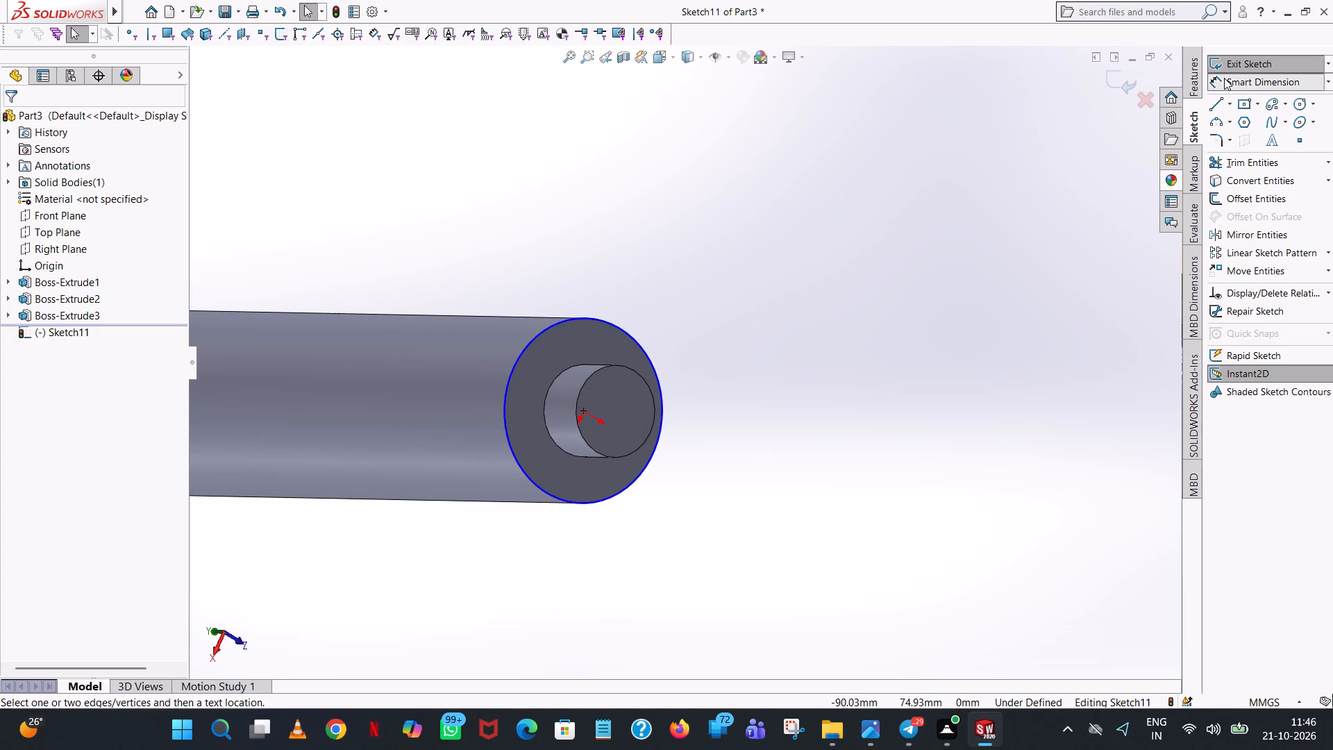
left_click(591, 319)
left_click(820, 250)
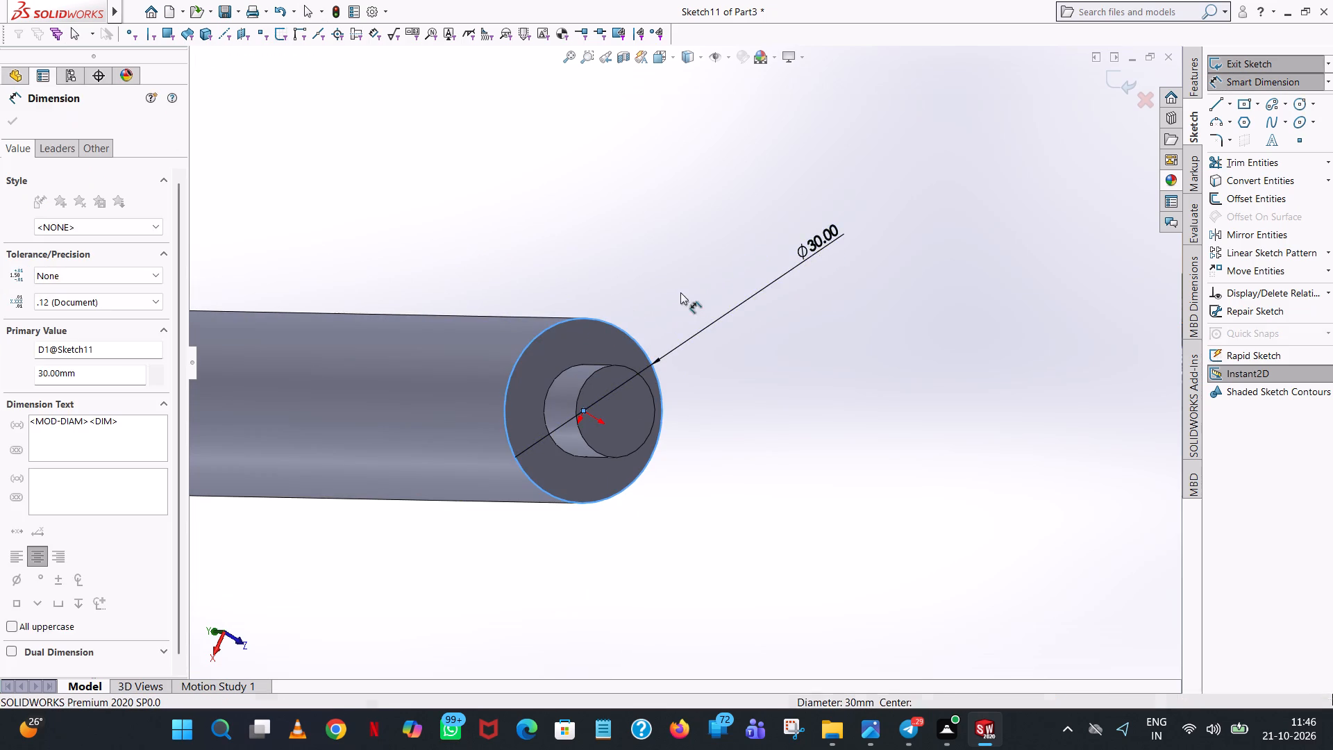
left_click(756, 228)
left_click(666, 248)
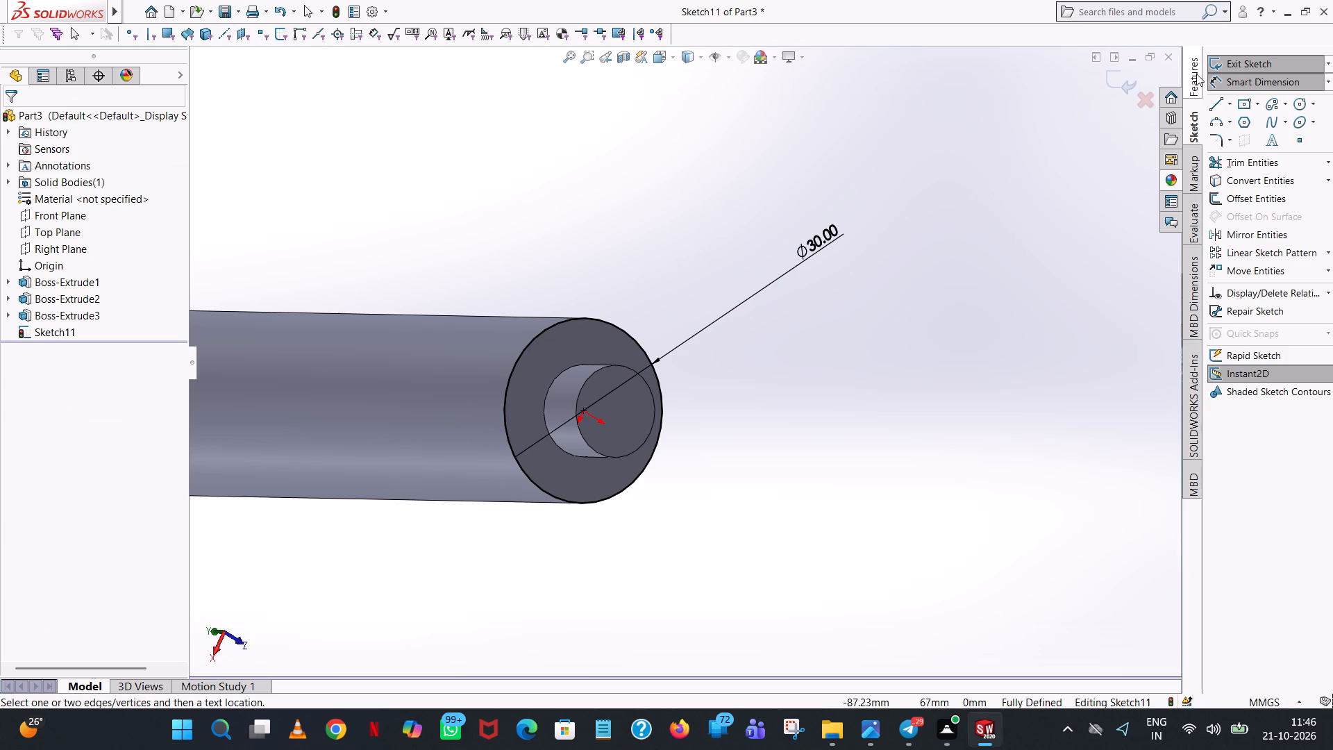
Create a reversed, clockwise constant-pitch helix from the circle, 130 mm high with 5 mm pitch and 0° start angle, running along the body.
left_click(1189, 72)
left_click(1240, 439)
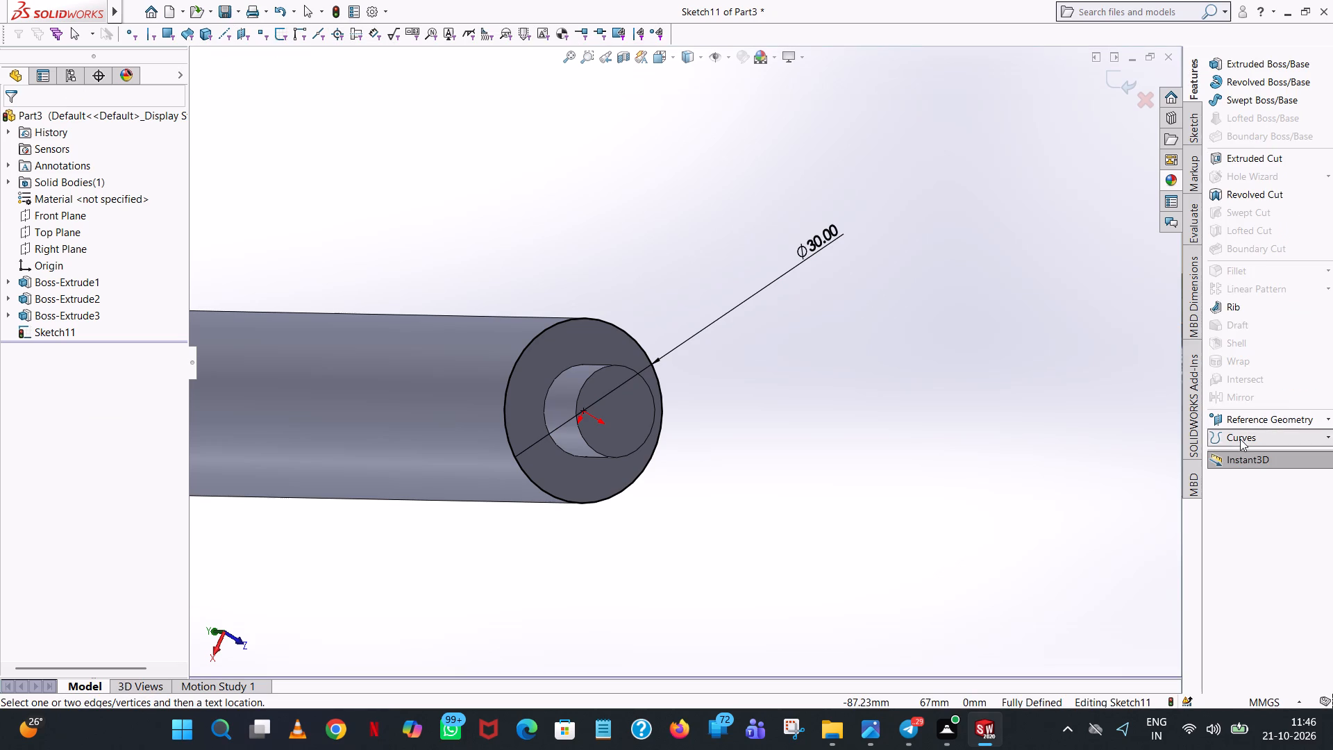
left_click(1236, 456)
scroll(898, 459, "up", 1)
middle_click_drag(898, 459, 899, 460)
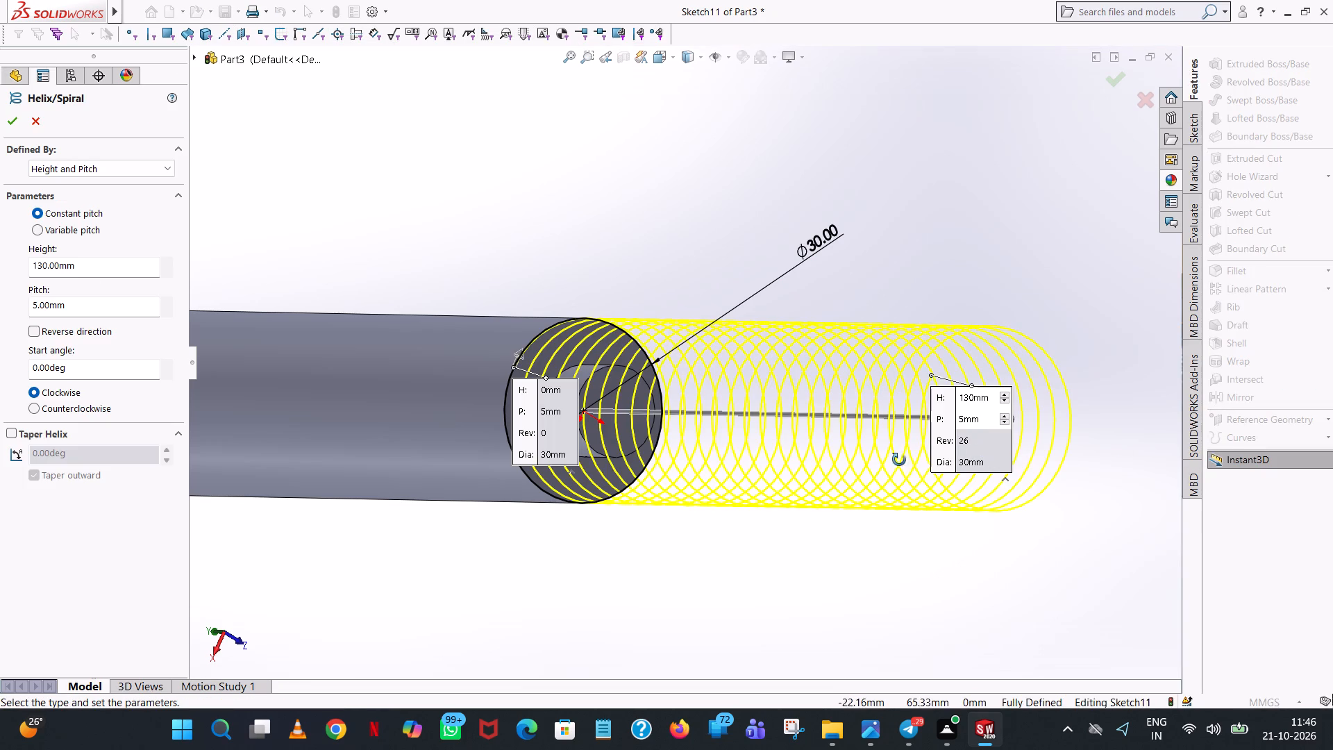
middle_click_drag(899, 460, 953, 449)
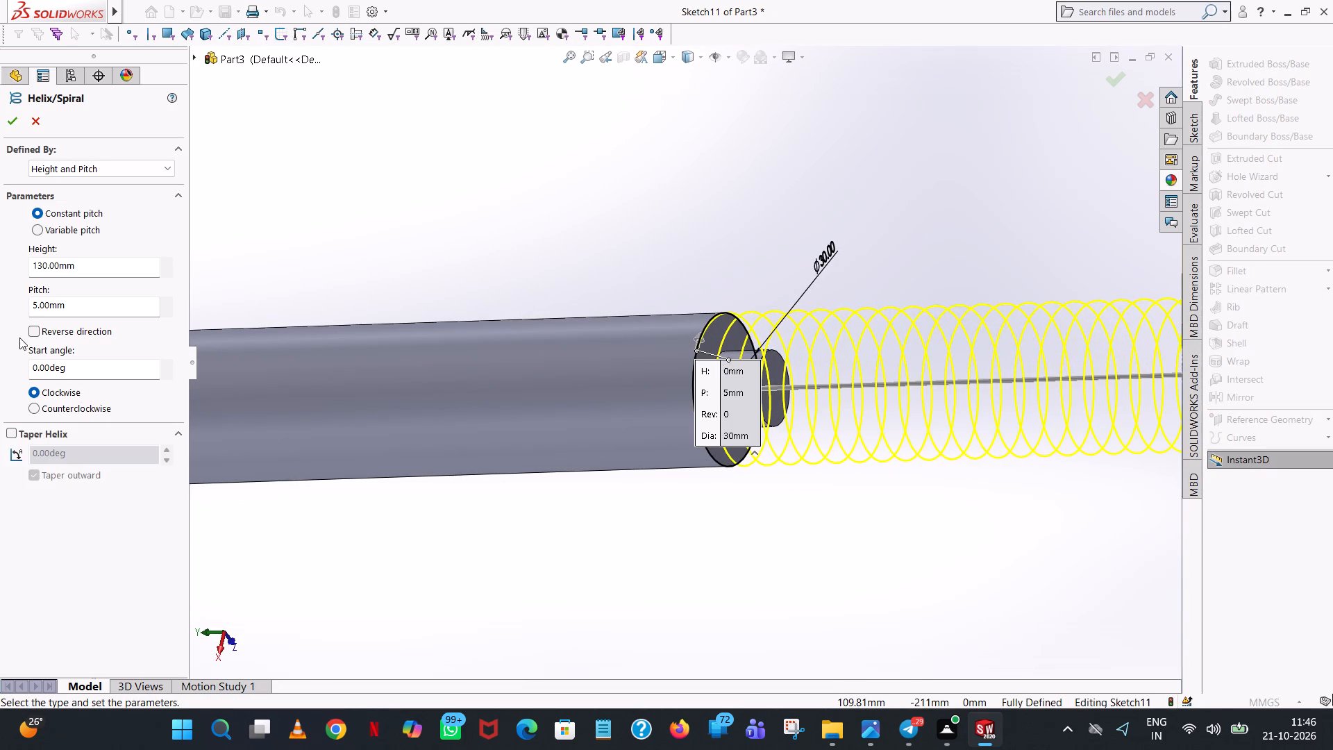
left_click(35, 331)
scroll(327, 393, "up", 1)
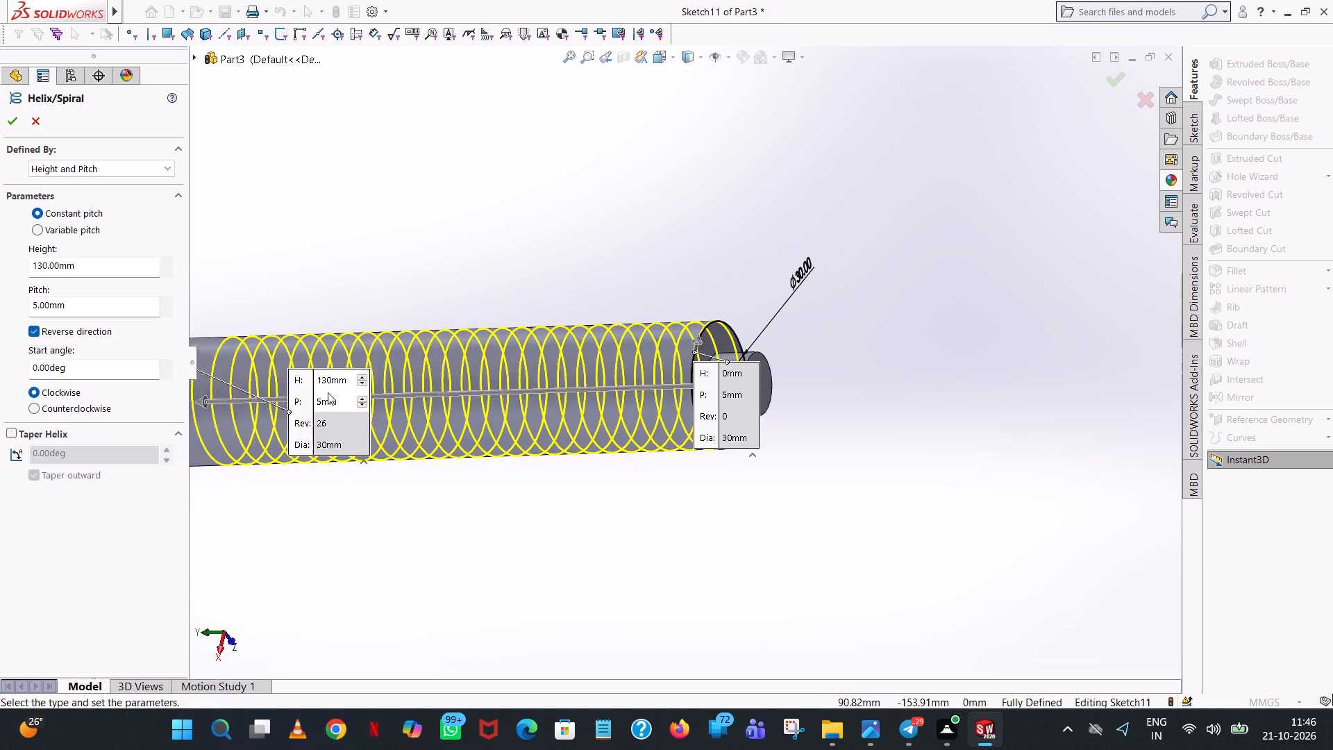
scroll(328, 392, "up", 3)
middle_click_drag(424, 424, 471, 419)
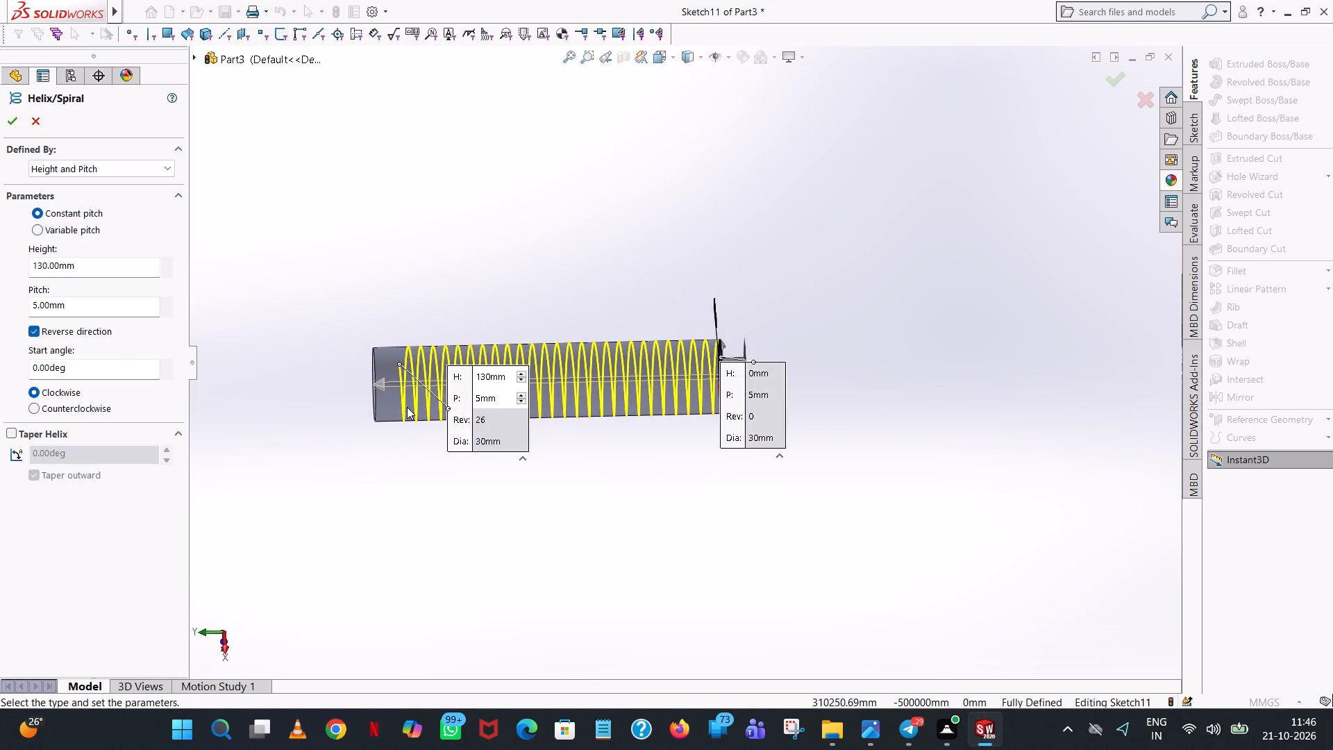
scroll(419, 403, "down", 7)
left_click(9, 116)
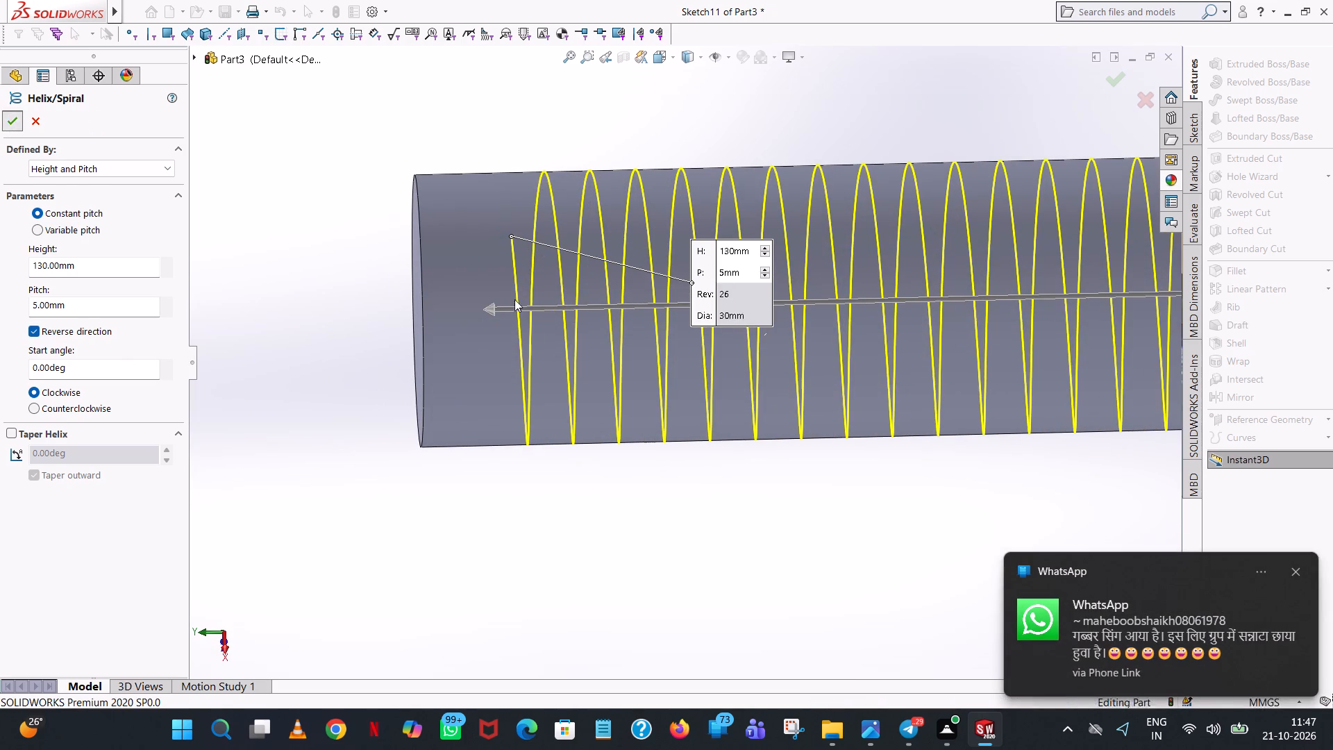
Sweep a 2.5 mm diameter circular profile along the helix as a boss to form the thread ridge.
scroll(693, 534, "up", 5)
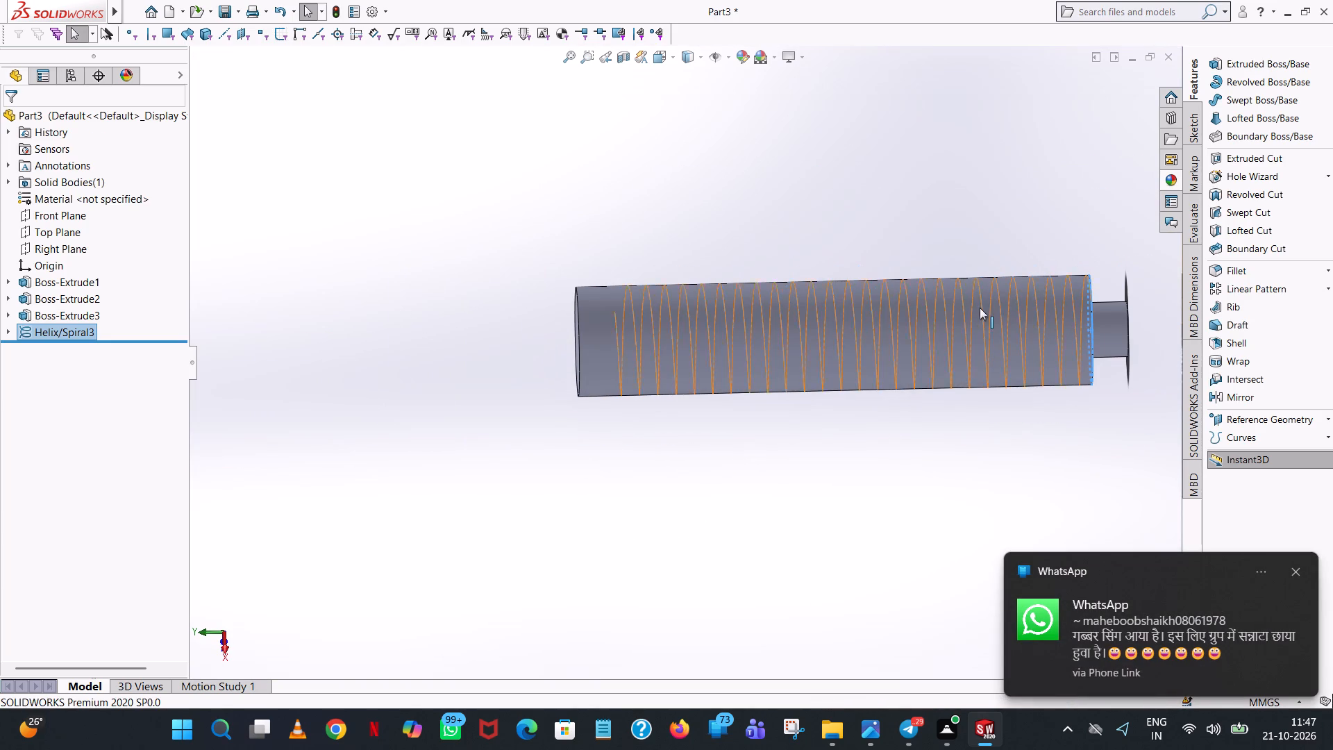
left_click(1057, 217)
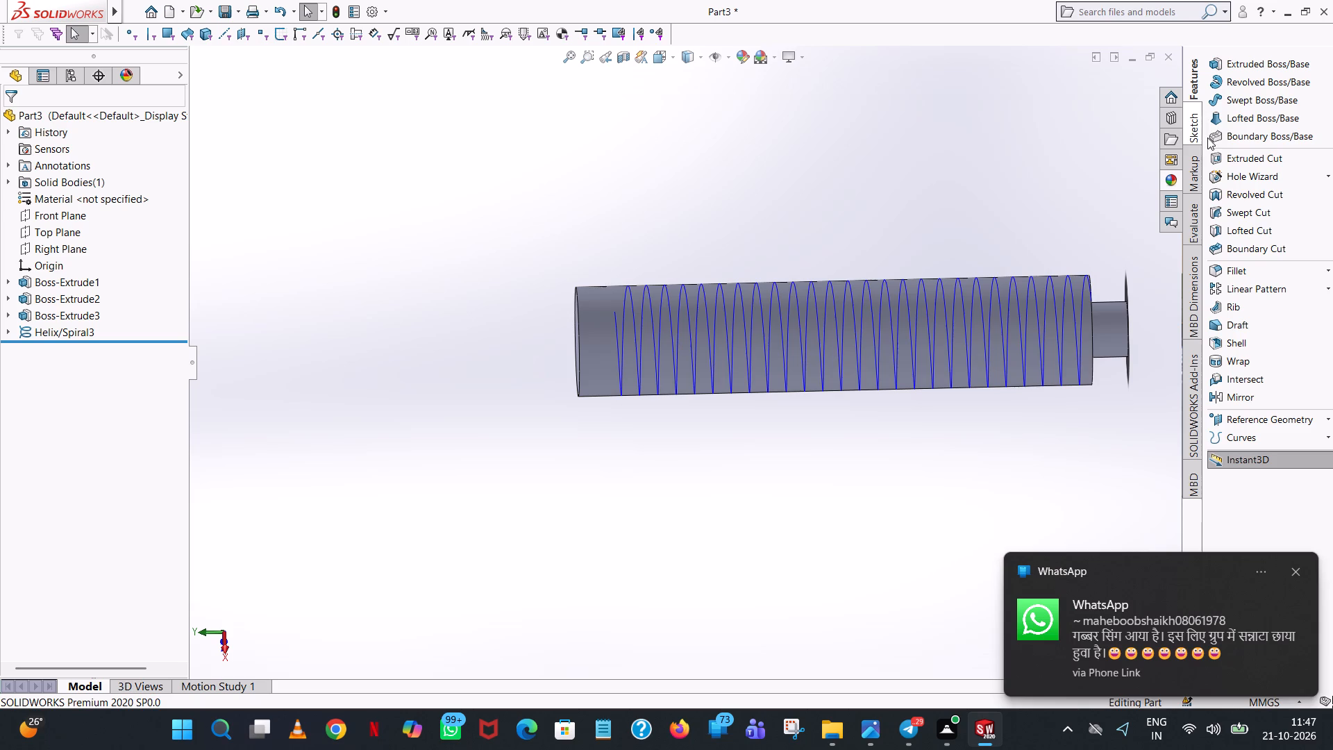
left_click(1239, 104)
left_click(54, 179)
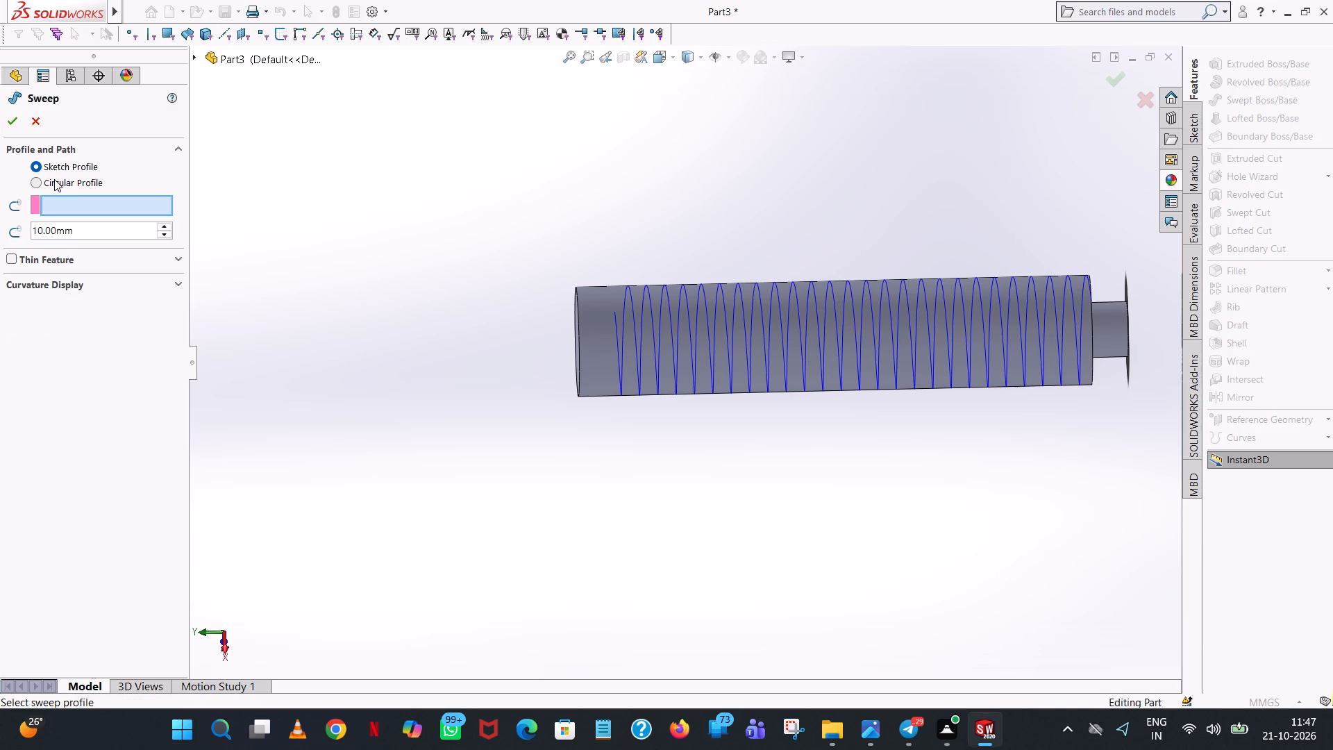
double_click(117, 231)
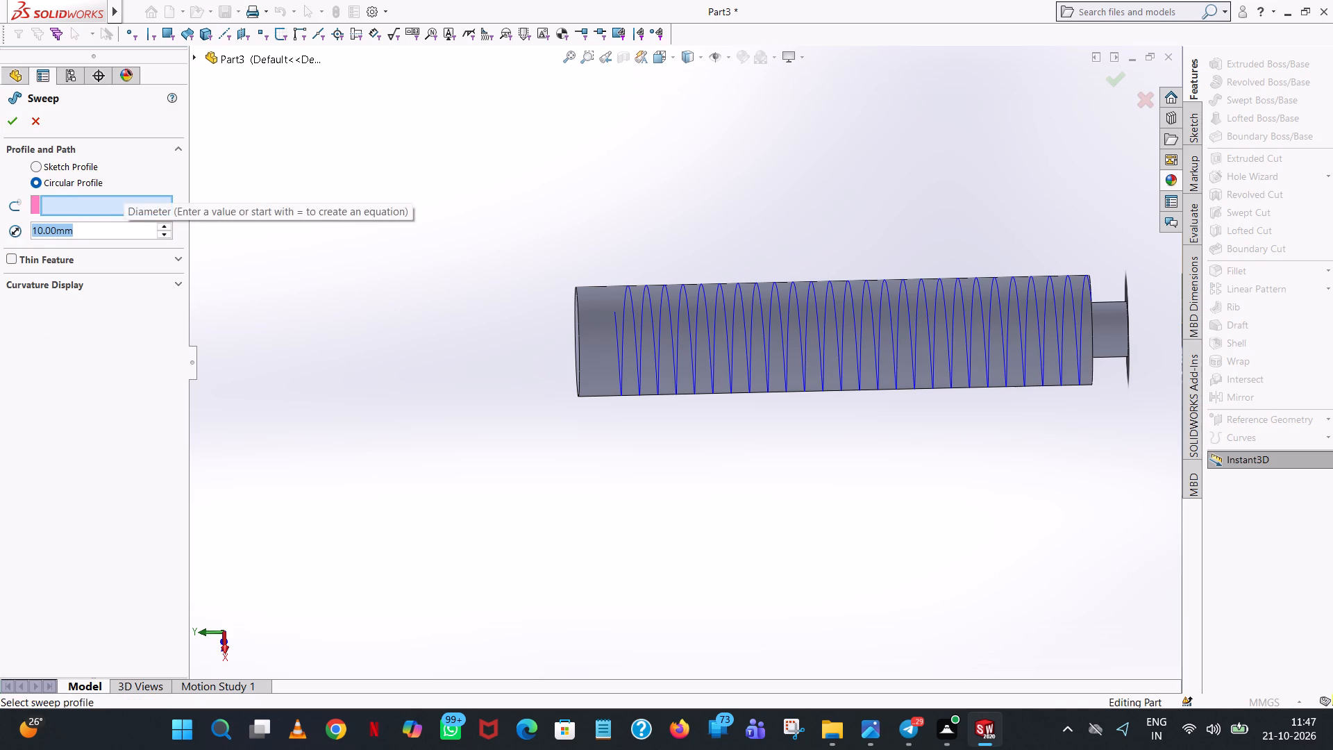
type("2.5")
left_click(234, 305)
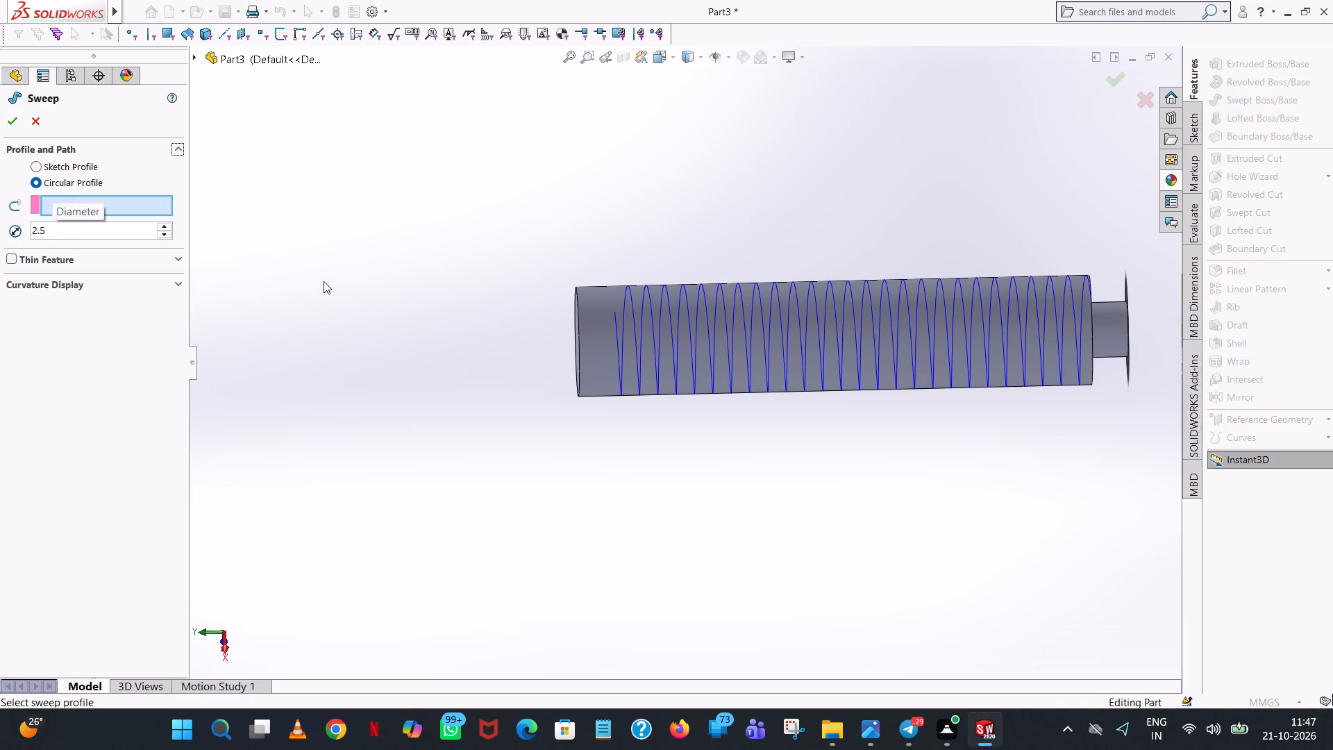
left_click(293, 282)
left_click(750, 319)
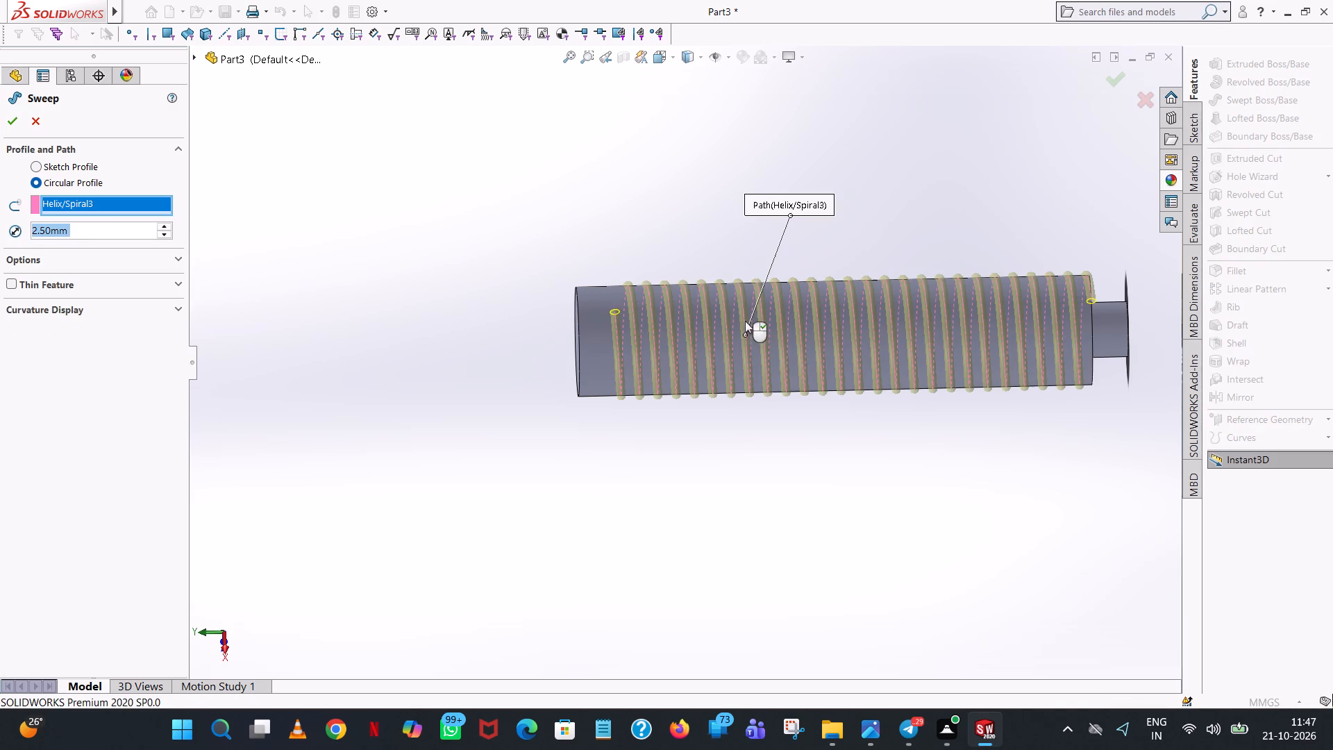
left_click(15, 118)
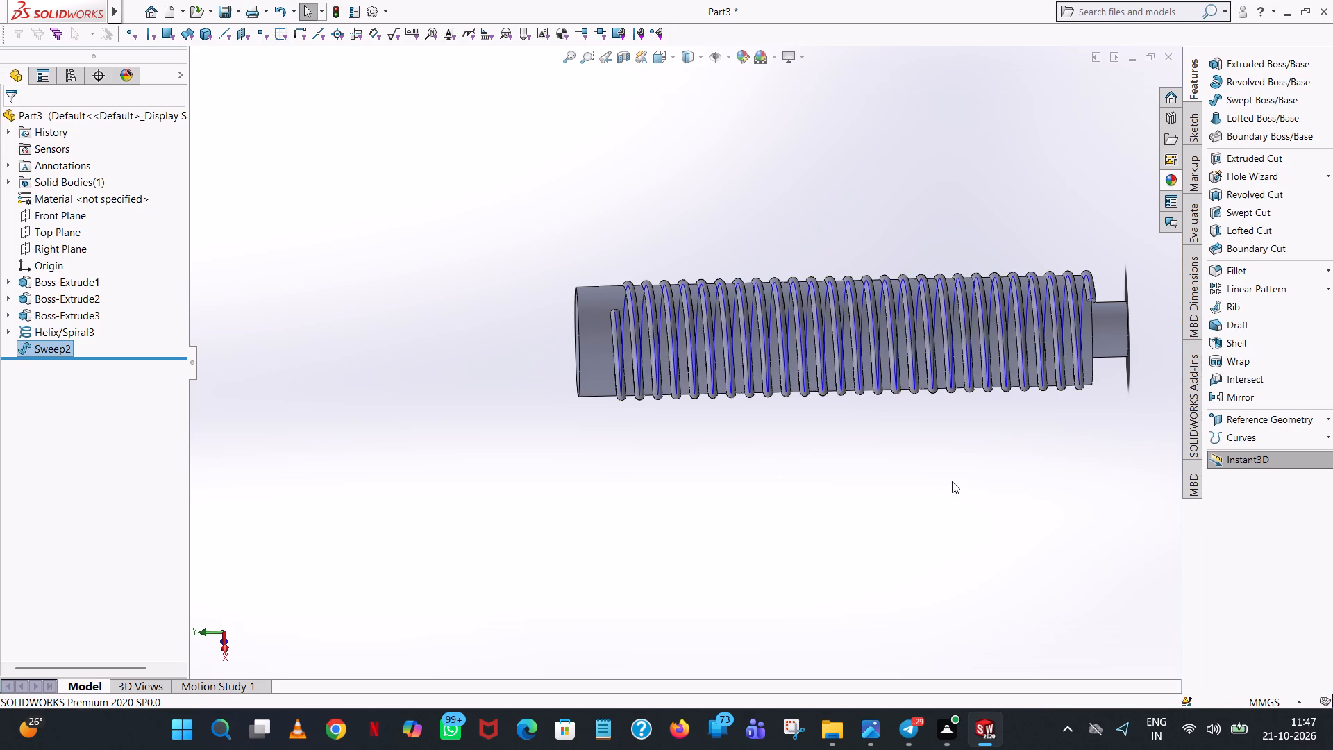
Hide the helix curve used as the thread's path.
middle_click_drag(982, 470, 975, 451)
scroll(982, 469, "up", 1)
scroll(919, 426, "down", 6)
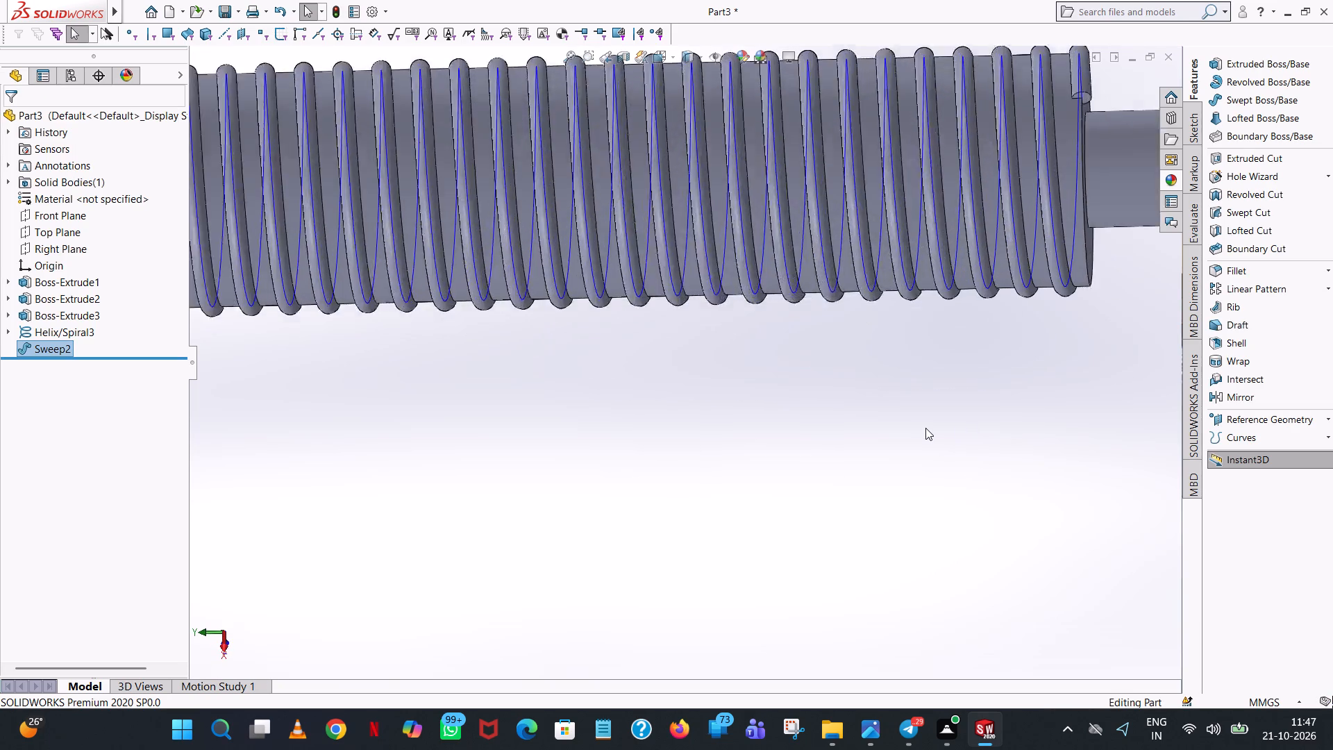
scroll(925, 428, "down", 1)
scroll(929, 424, "up", 5)
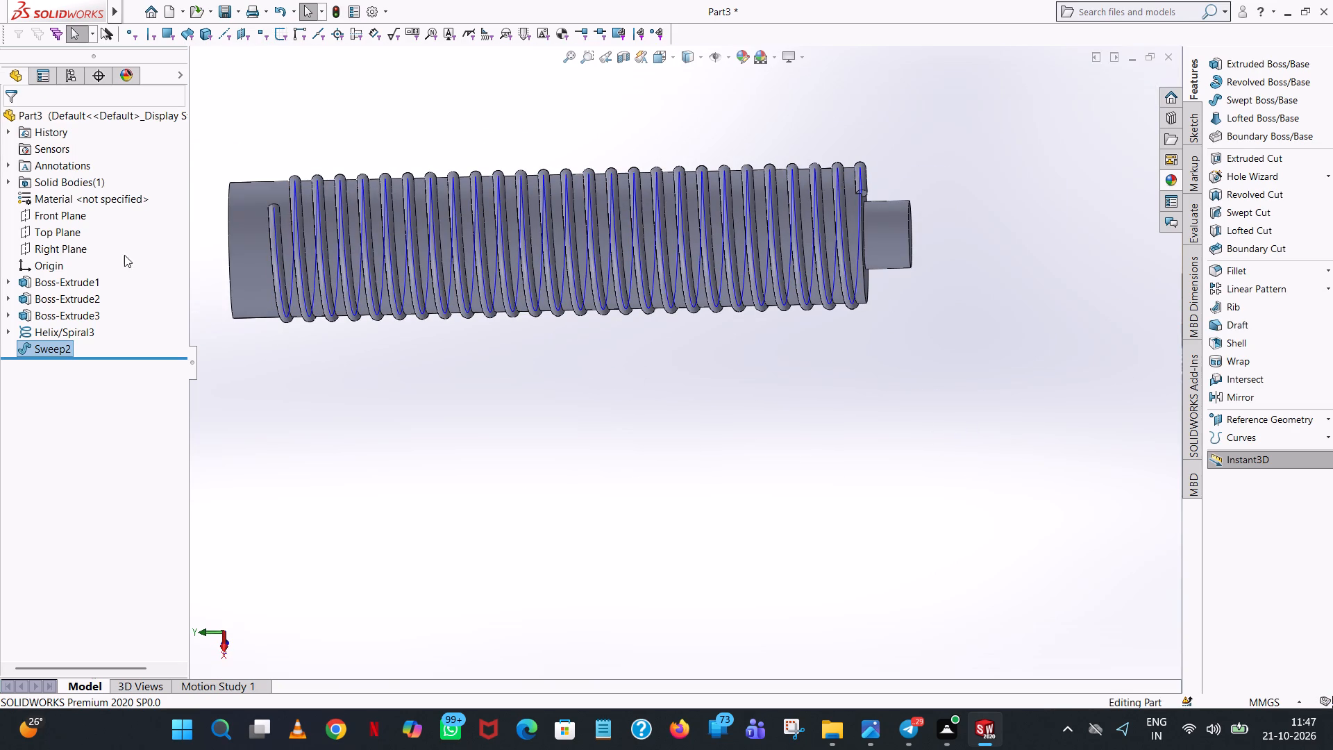
left_click(42, 328)
left_click(59, 312)
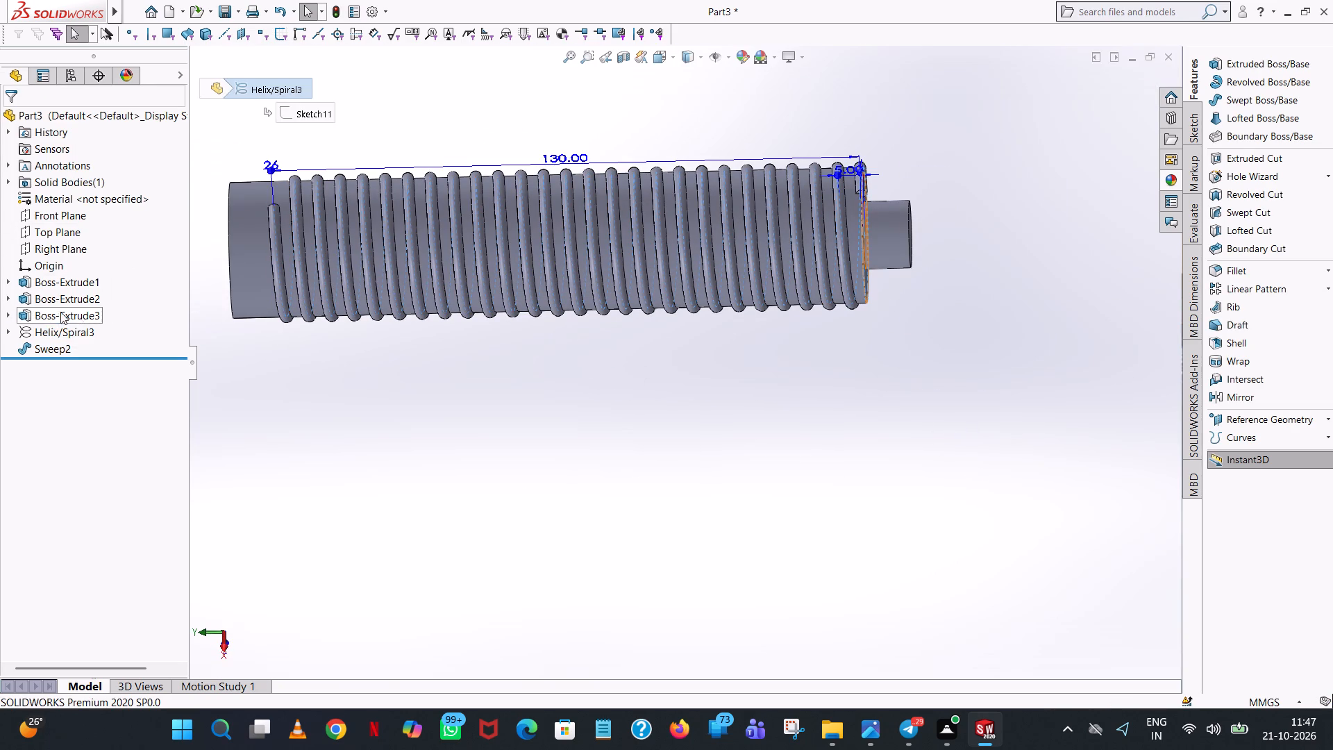
Examine the swept thread along the body and the plain end face opposite the stub.
scroll(470, 437, "up", 4)
scroll(589, 328, "down", 5)
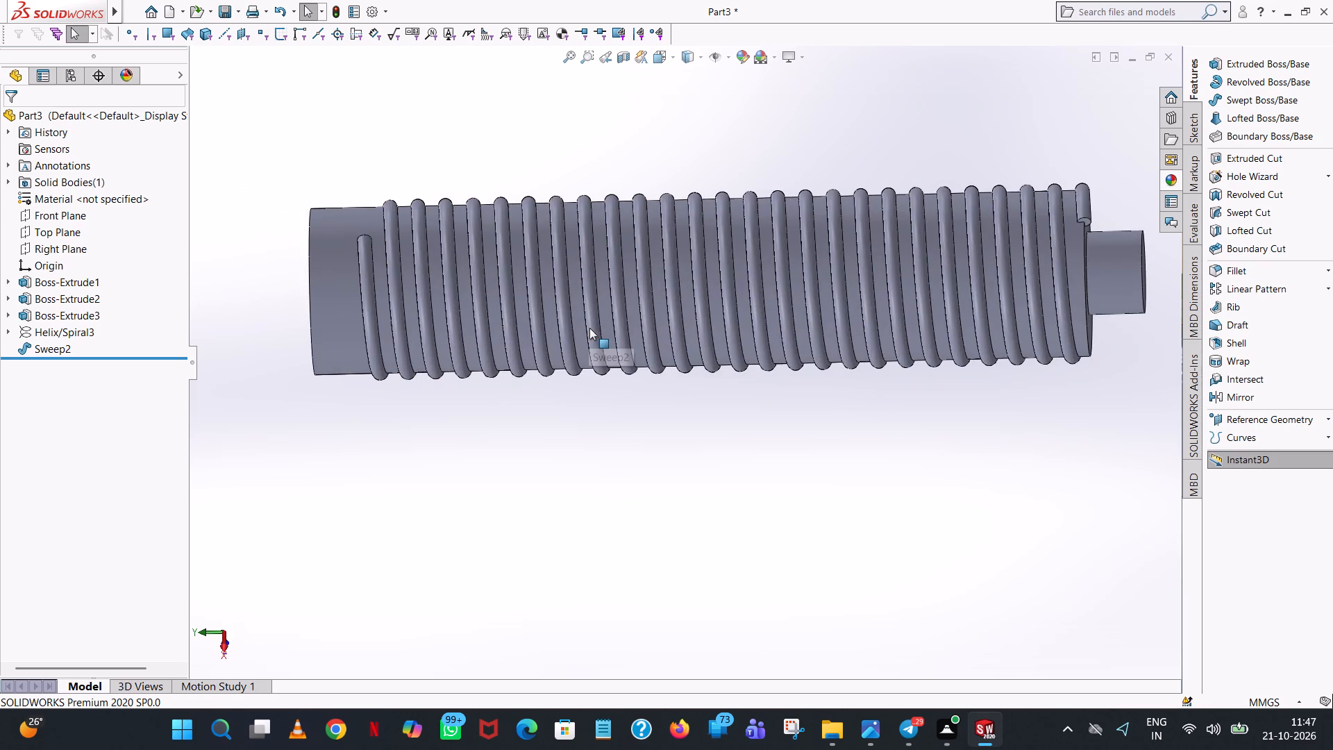
middle_click_drag(595, 330, 750, 137)
scroll(750, 137, "down", 1)
scroll(751, 137, "up", 3)
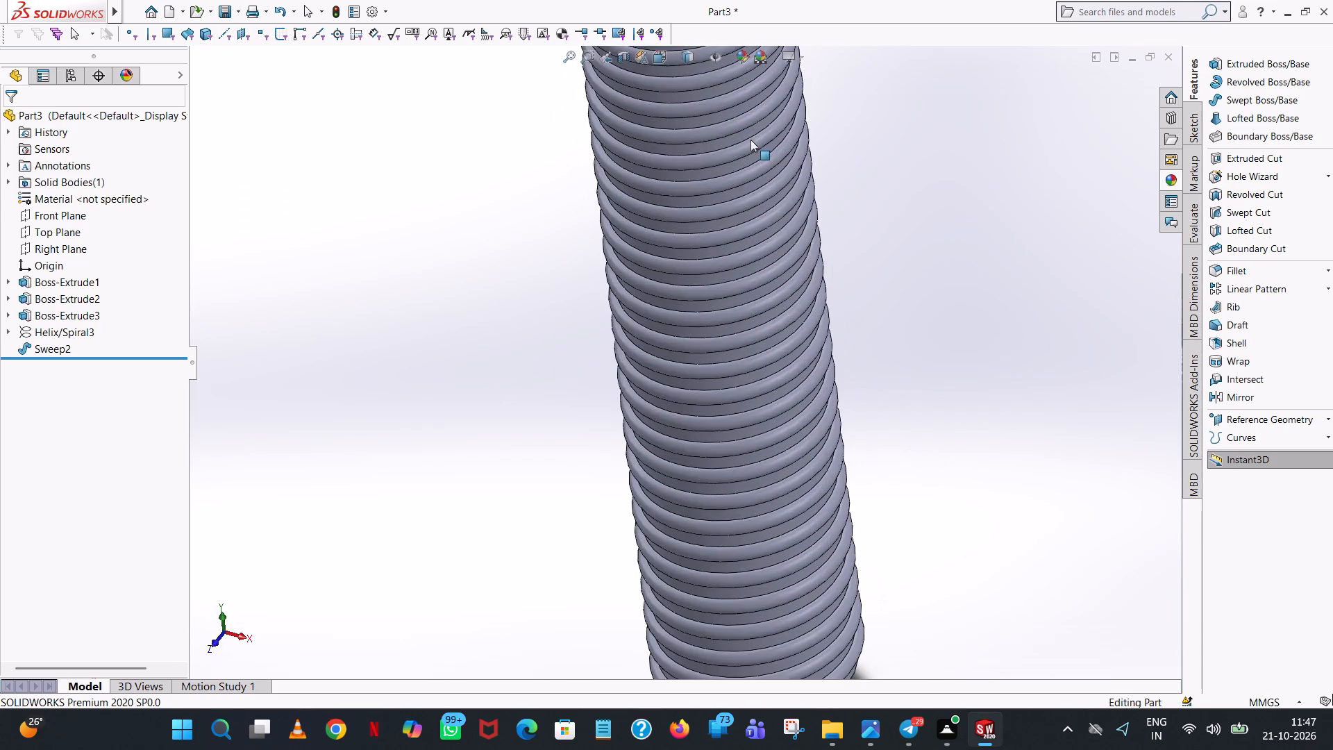
scroll(751, 140, "up", 3)
middle_click_drag(752, 139, 805, 258)
scroll(752, 122, "up", 2)
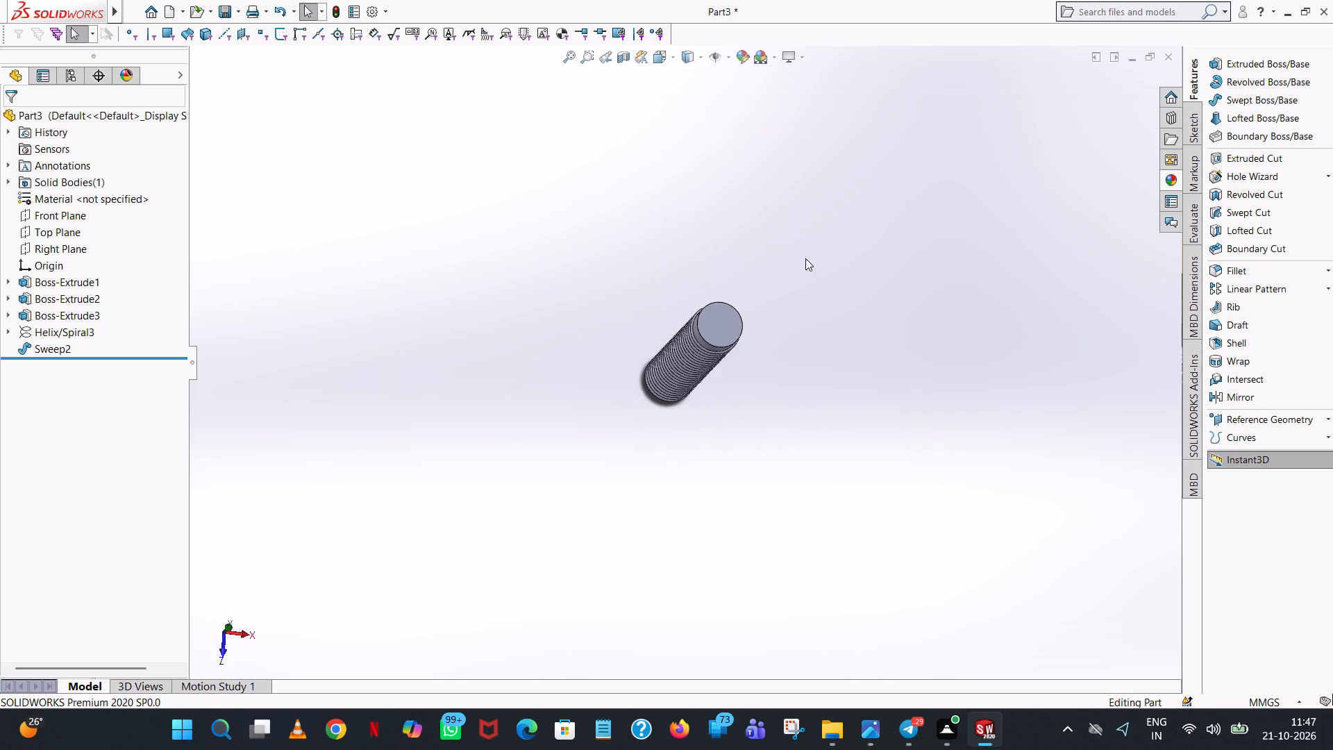
scroll(776, 278, "down", 3)
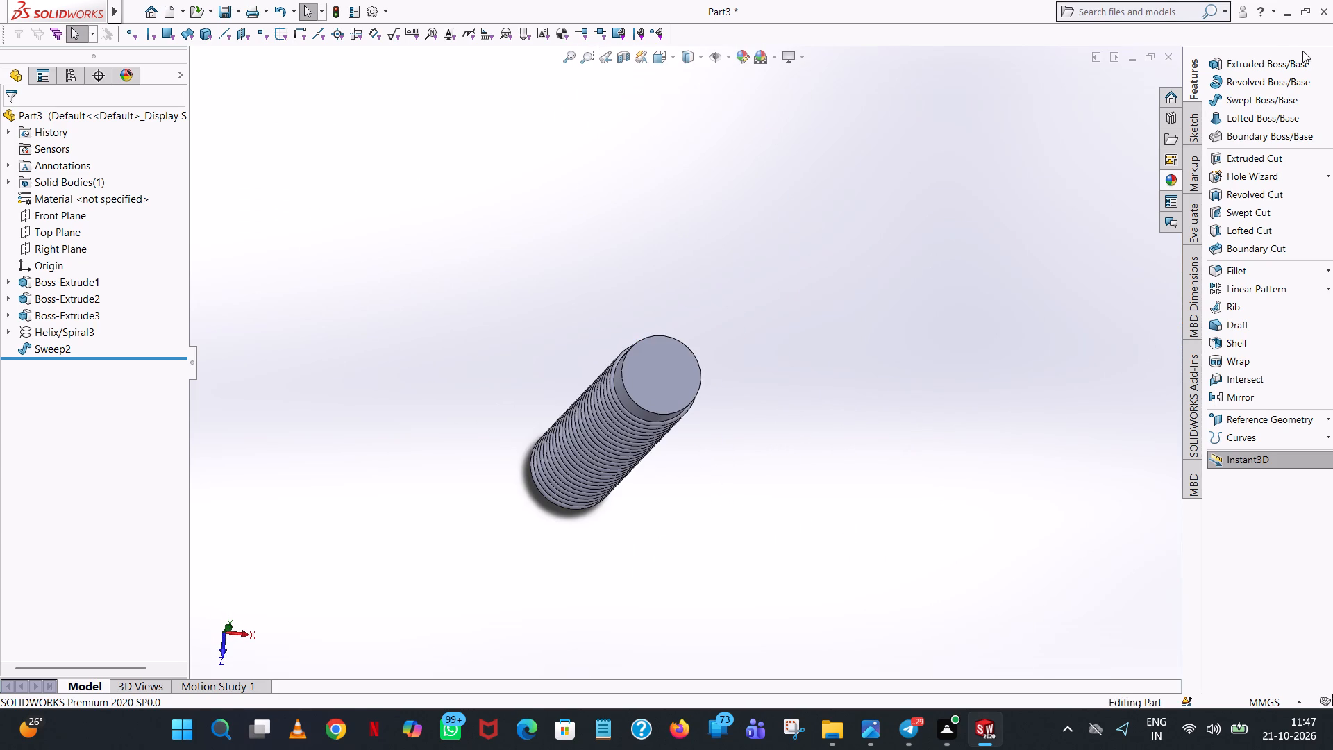
Start a boss extrude sketch on the plain end face opposite the stub with a 20 mm radius circle centred on the origin.
left_click(1270, 64)
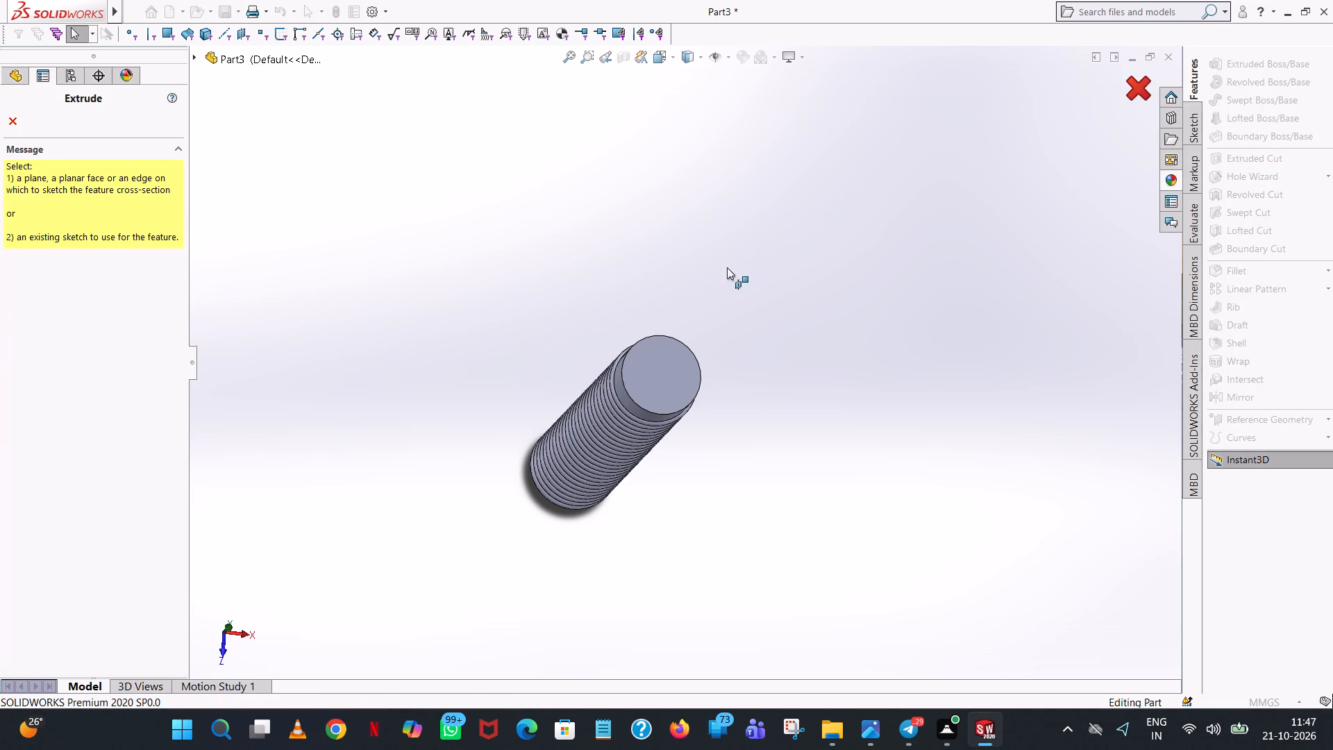
left_click(660, 371)
left_click(1295, 107)
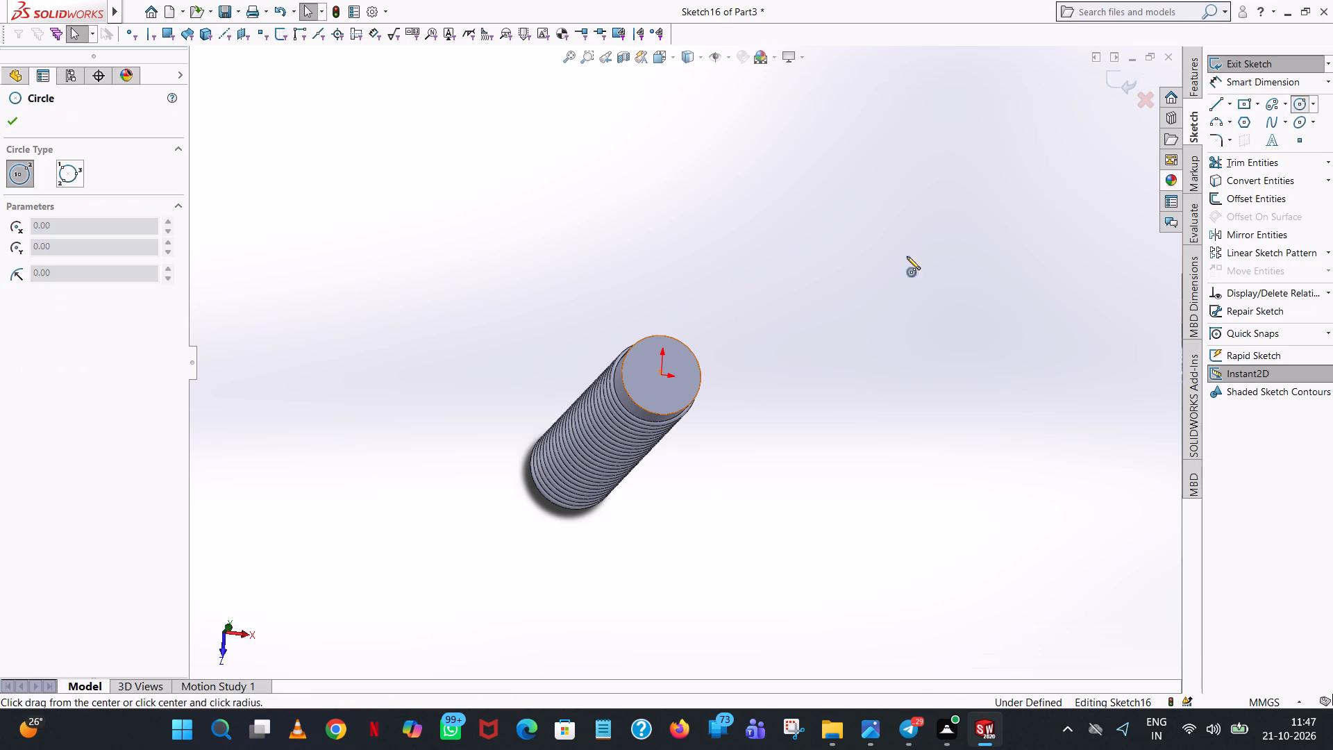
left_click(660, 375)
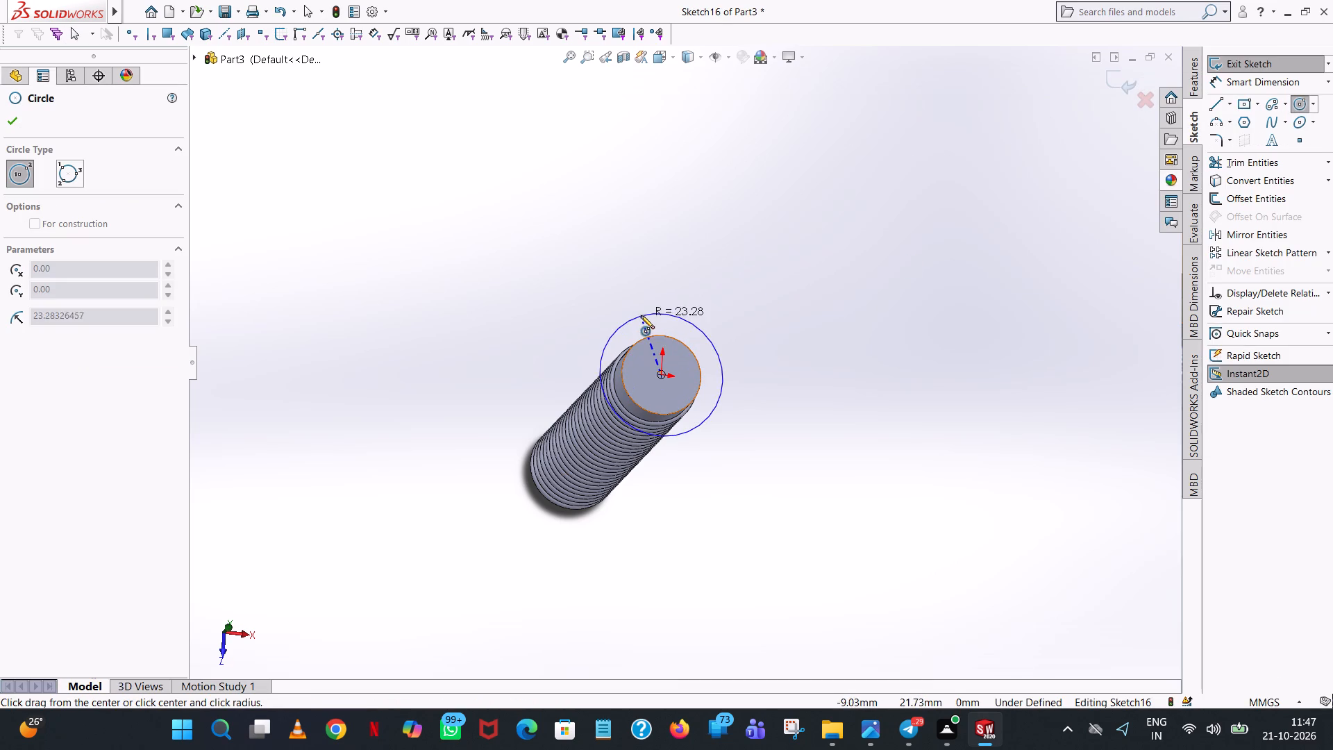
left_click(641, 315)
type("20")
key("Return")
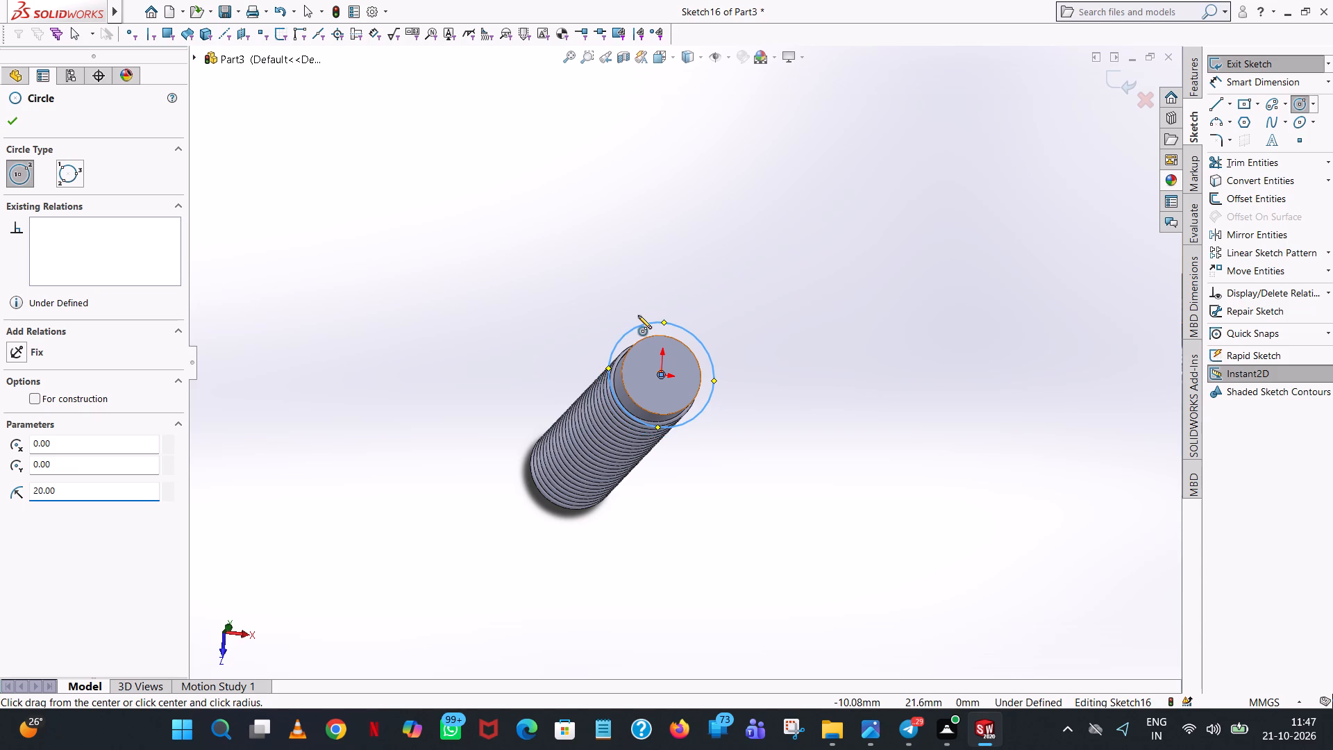
Set the circle's radius to 45/2 mm.
double_click(68, 497)
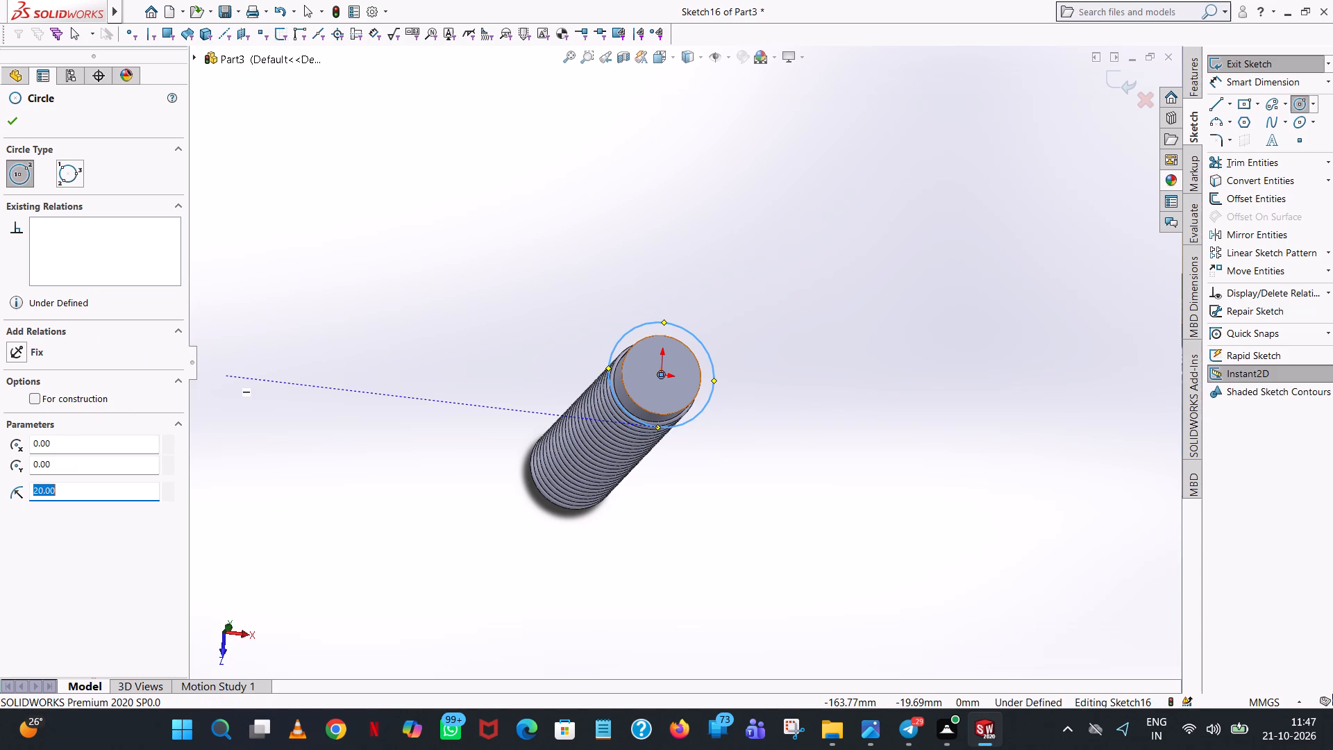
type("45/2")
key("Return")
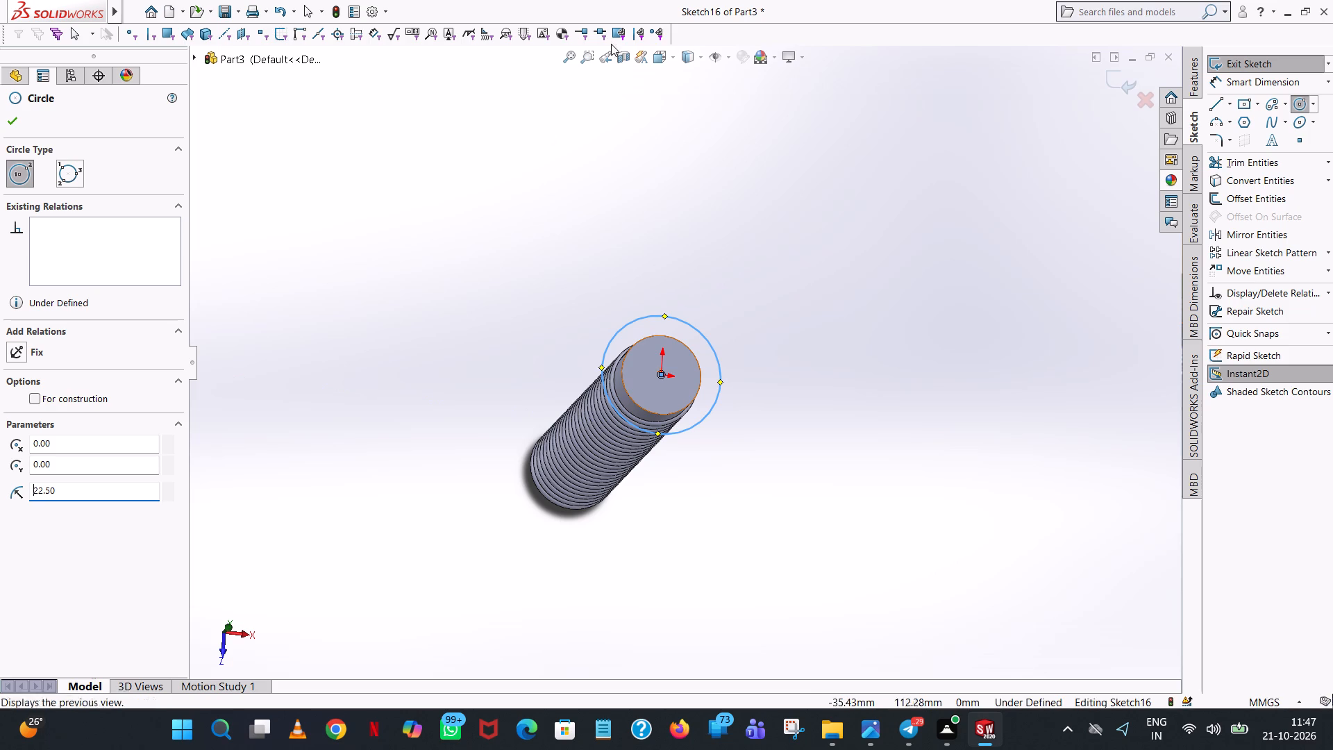
Sketch a 4 mm horizontal line from the circle's lowest point towards +X.
left_click(10, 110)
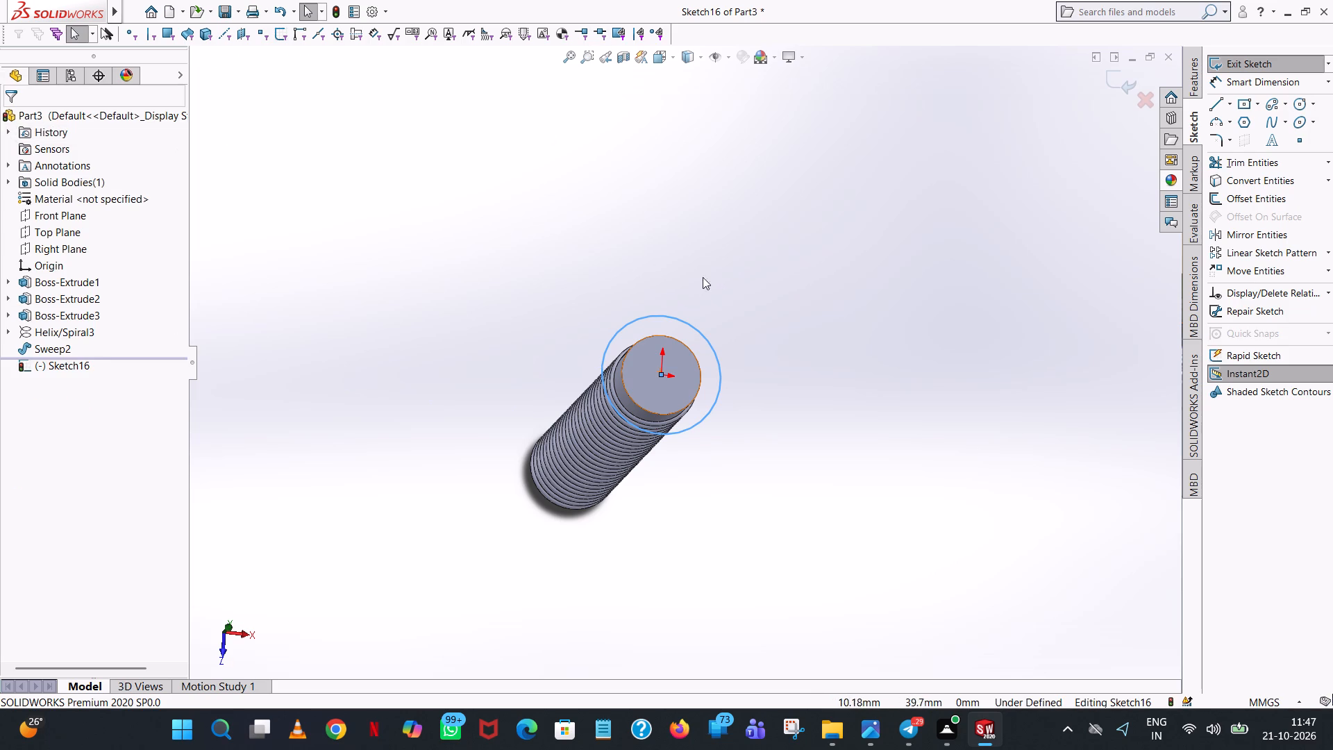
left_click(717, 285)
left_click(673, 59)
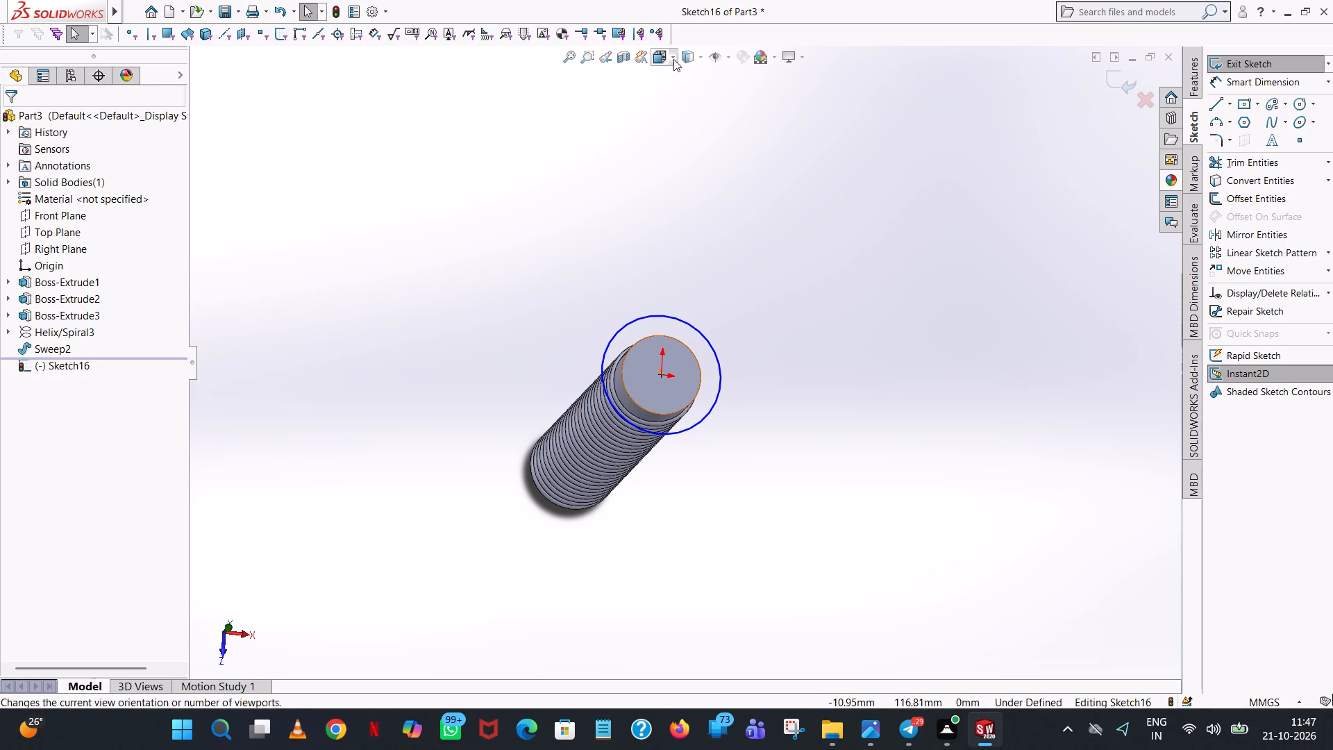
left_click(744, 139)
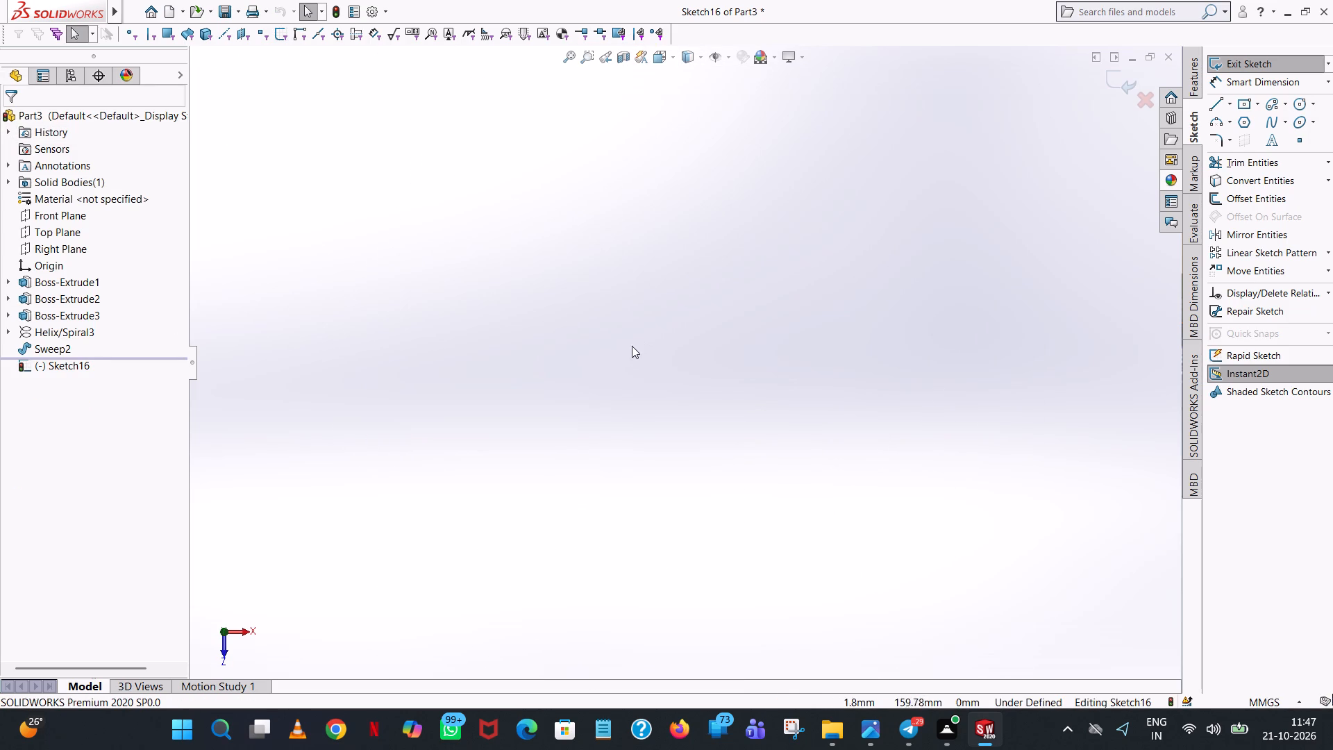
left_click(572, 58)
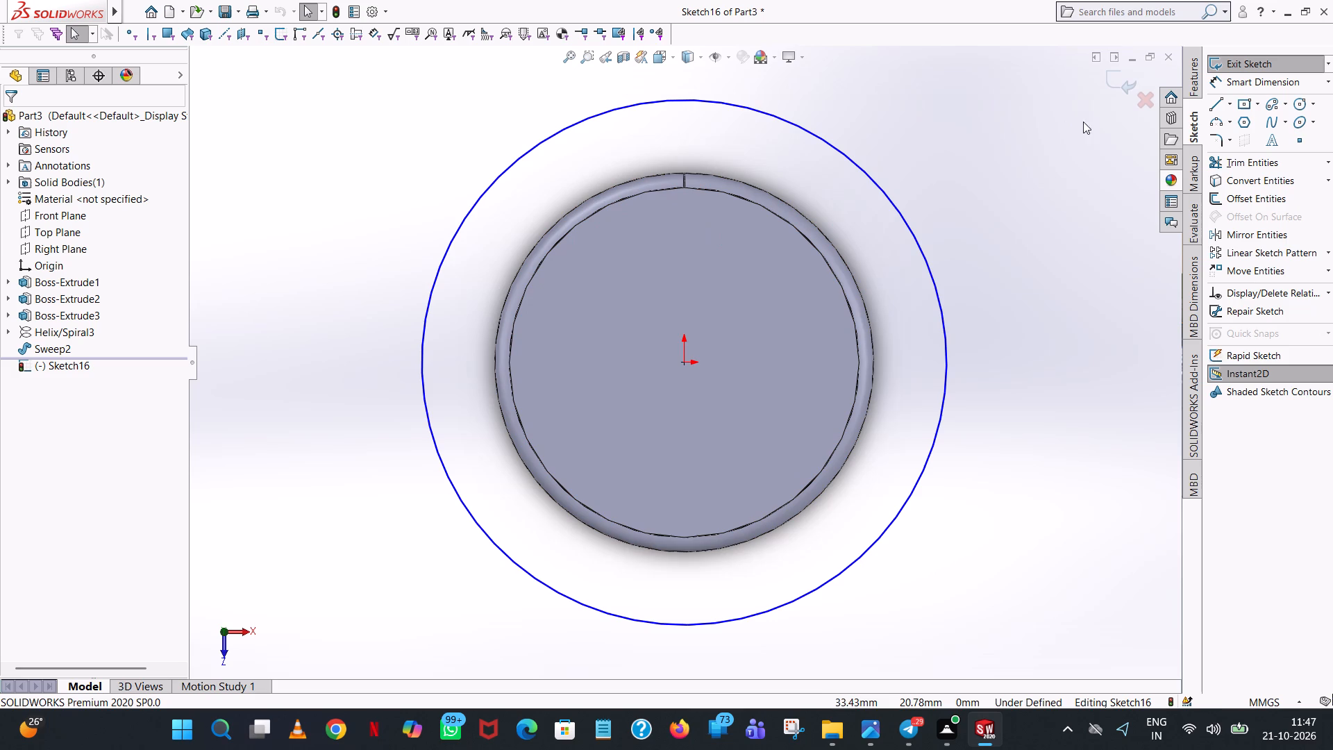
left_click(1216, 106)
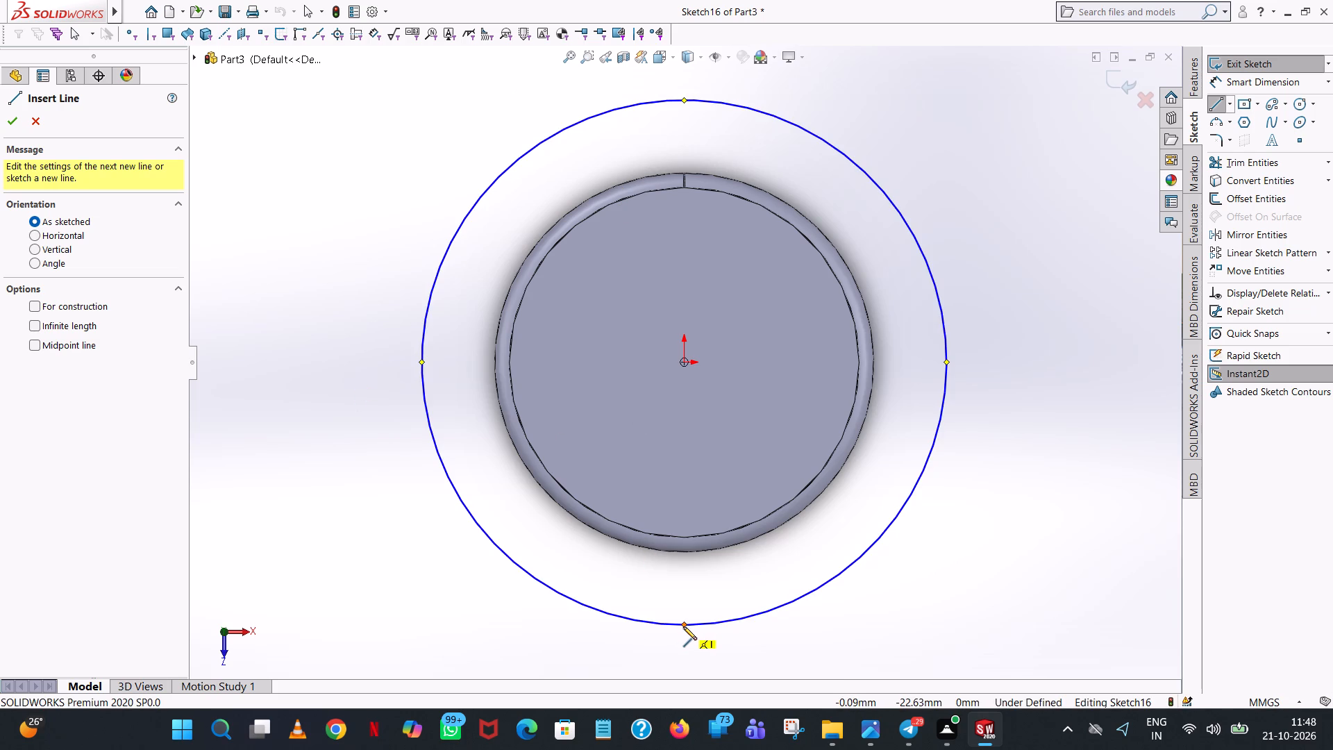
scroll(685, 626, "down", 8)
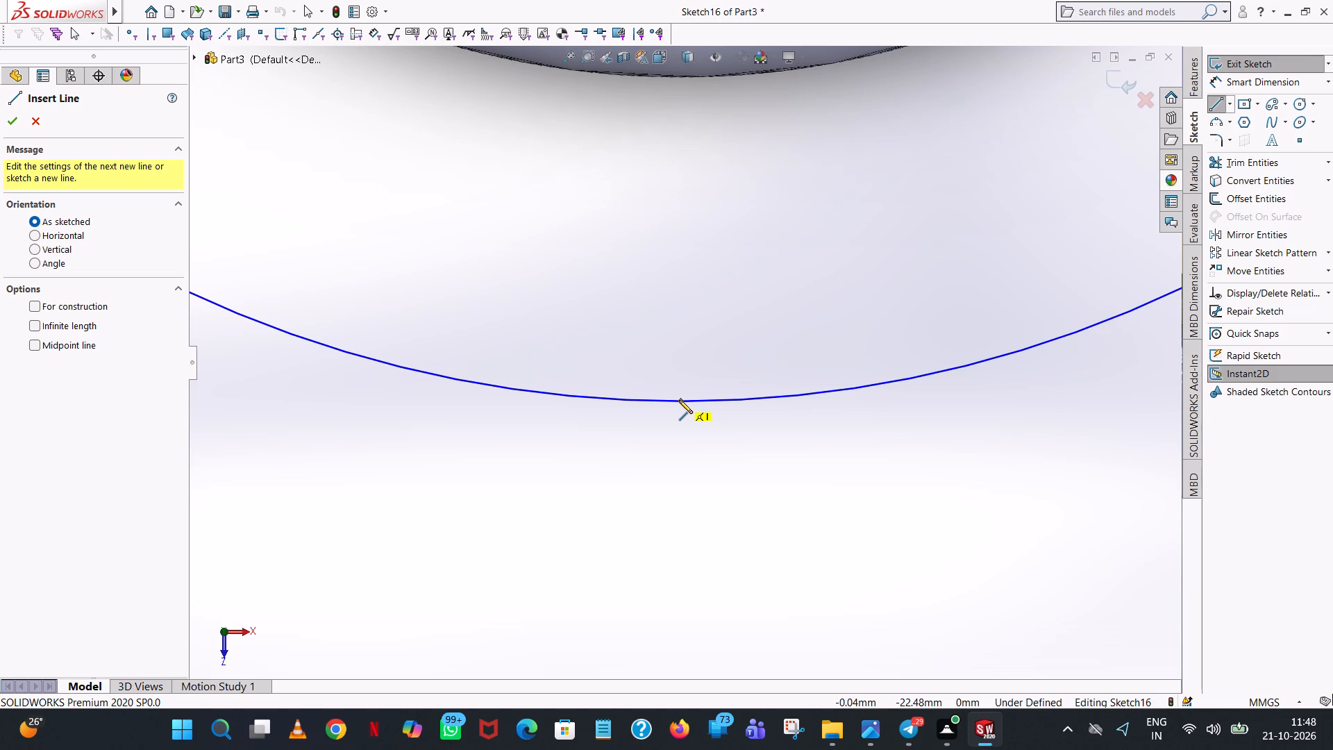
left_click(679, 400)
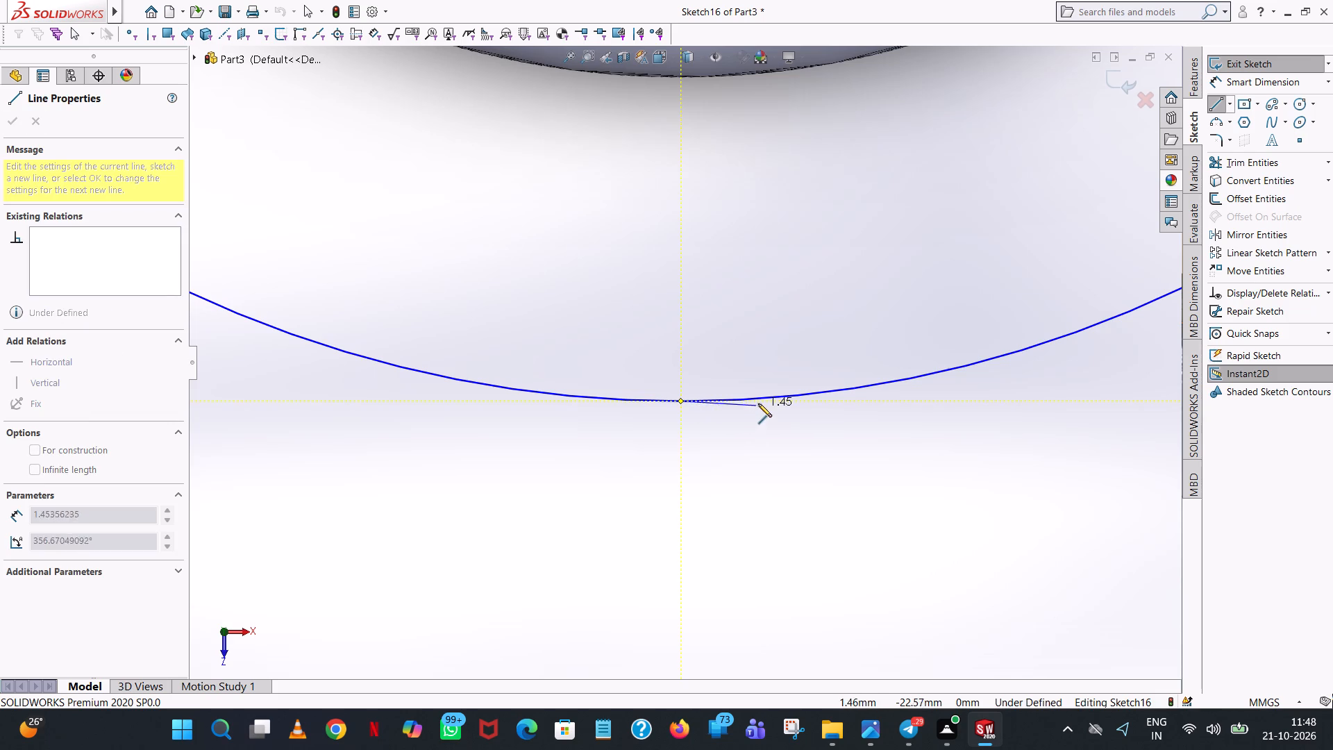
left_click(810, 400)
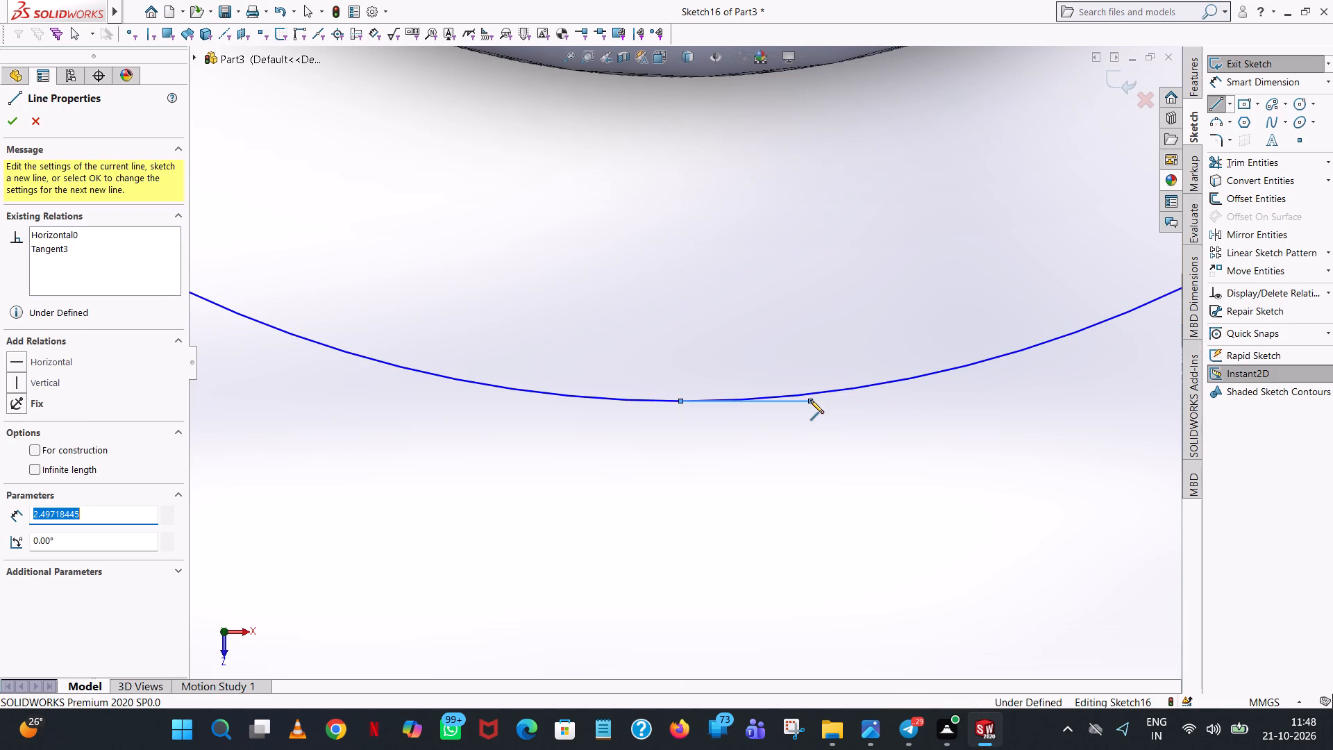
key("4")
key("Return")
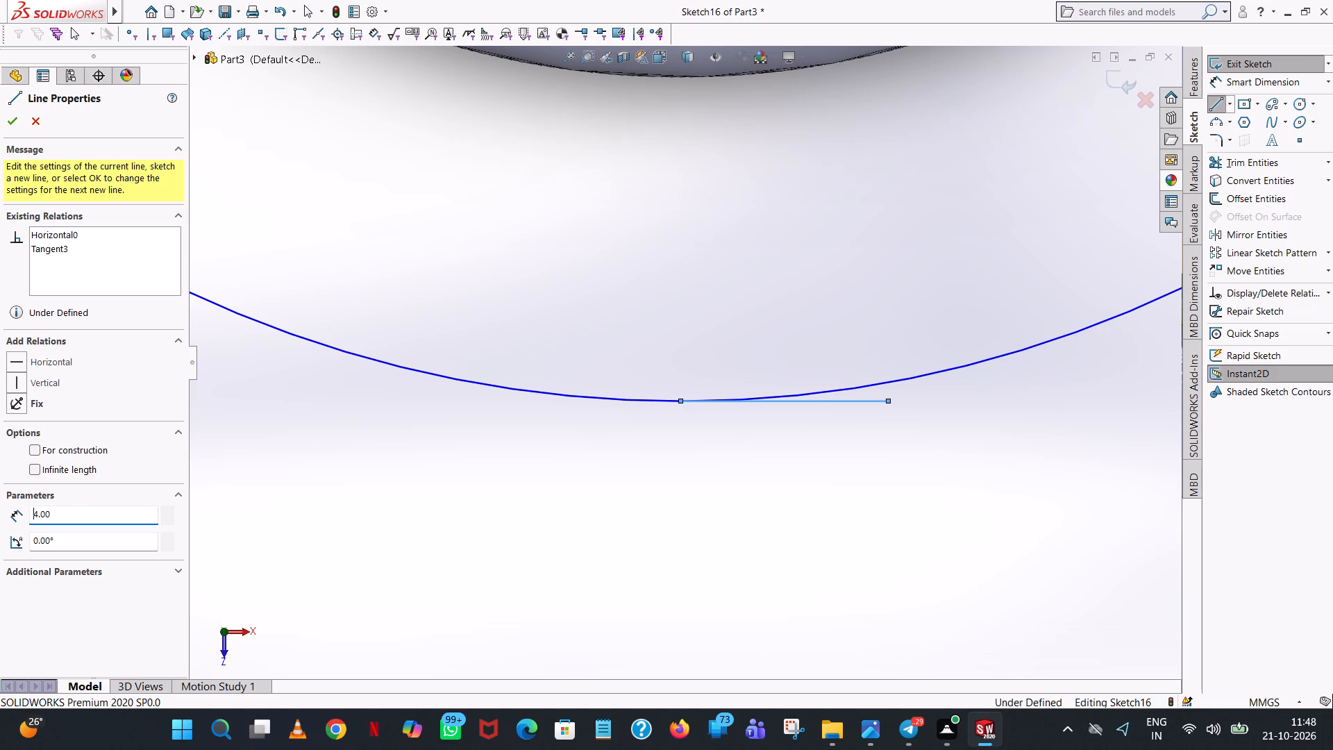
right_click(810, 400)
left_click(857, 412)
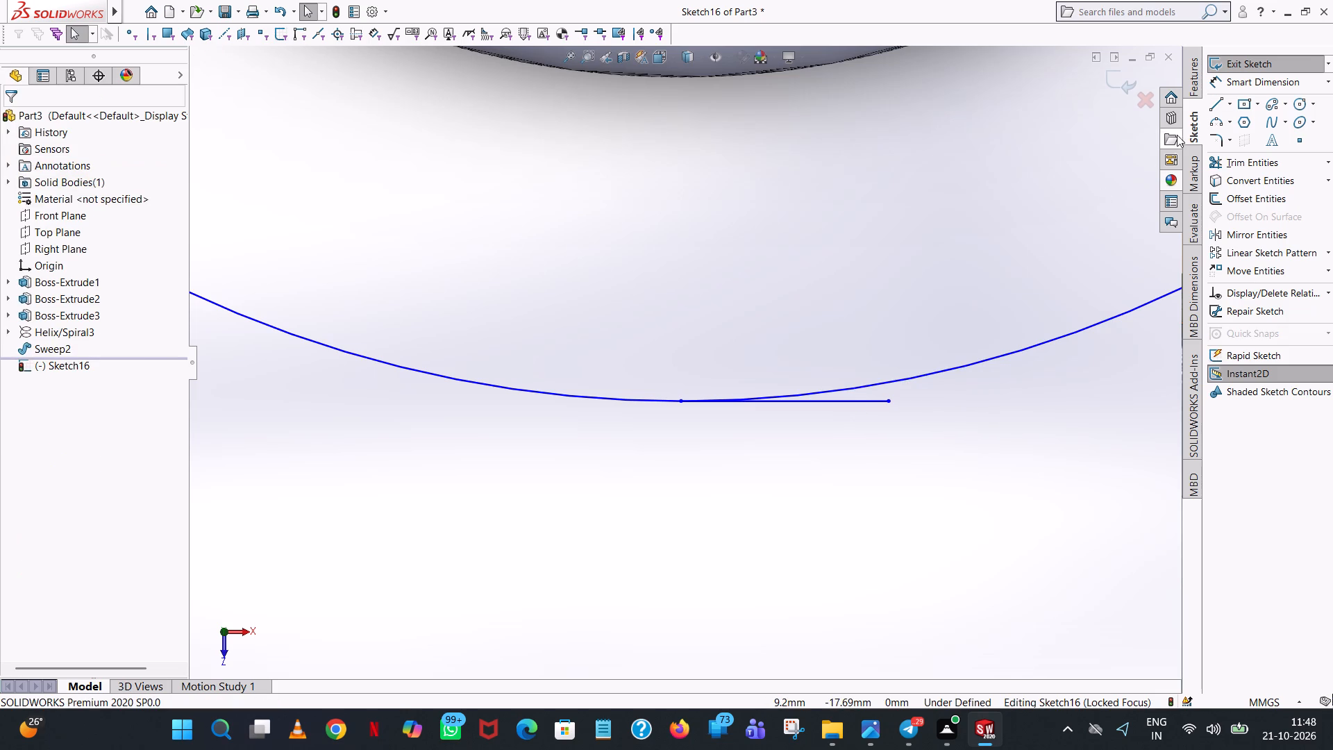
Sketch a matching 4 mm horizontal line from the circle's lowest point towards -X.
left_click(1210, 107)
left_click(681, 401)
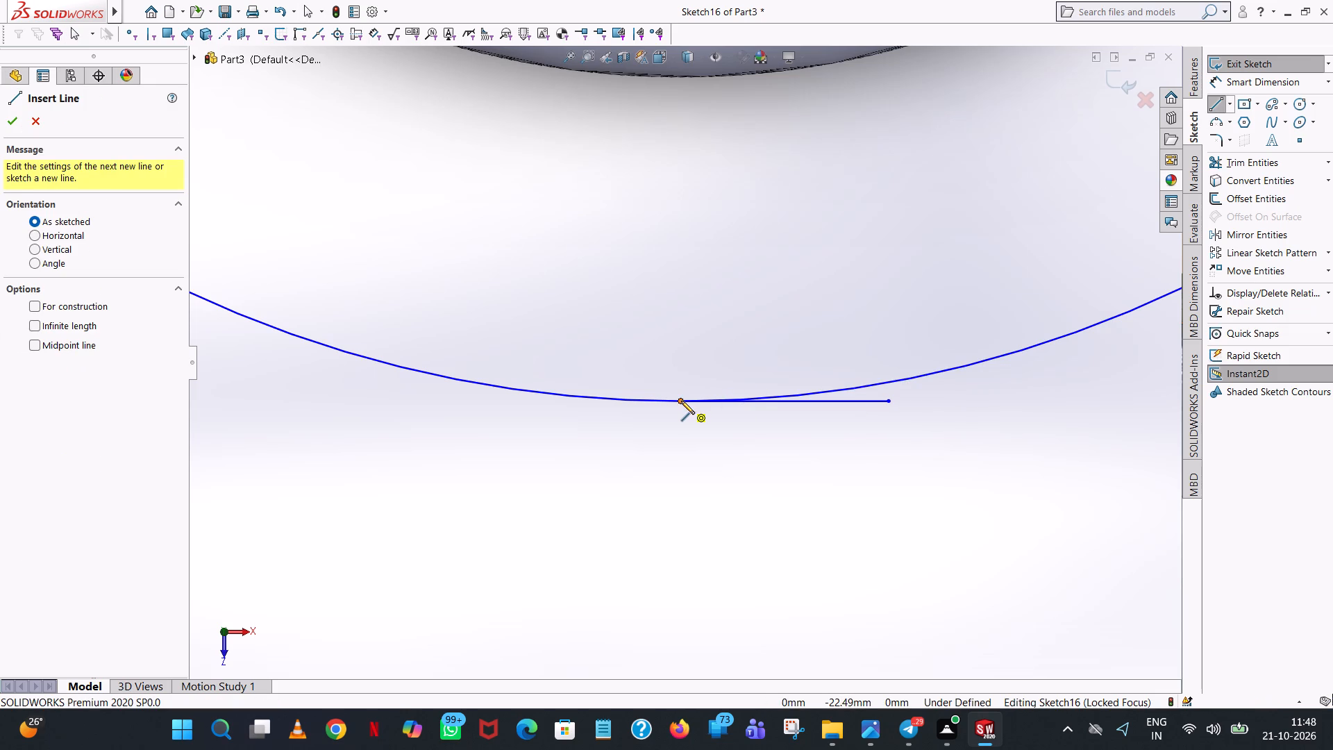
left_click(455, 399)
key("4")
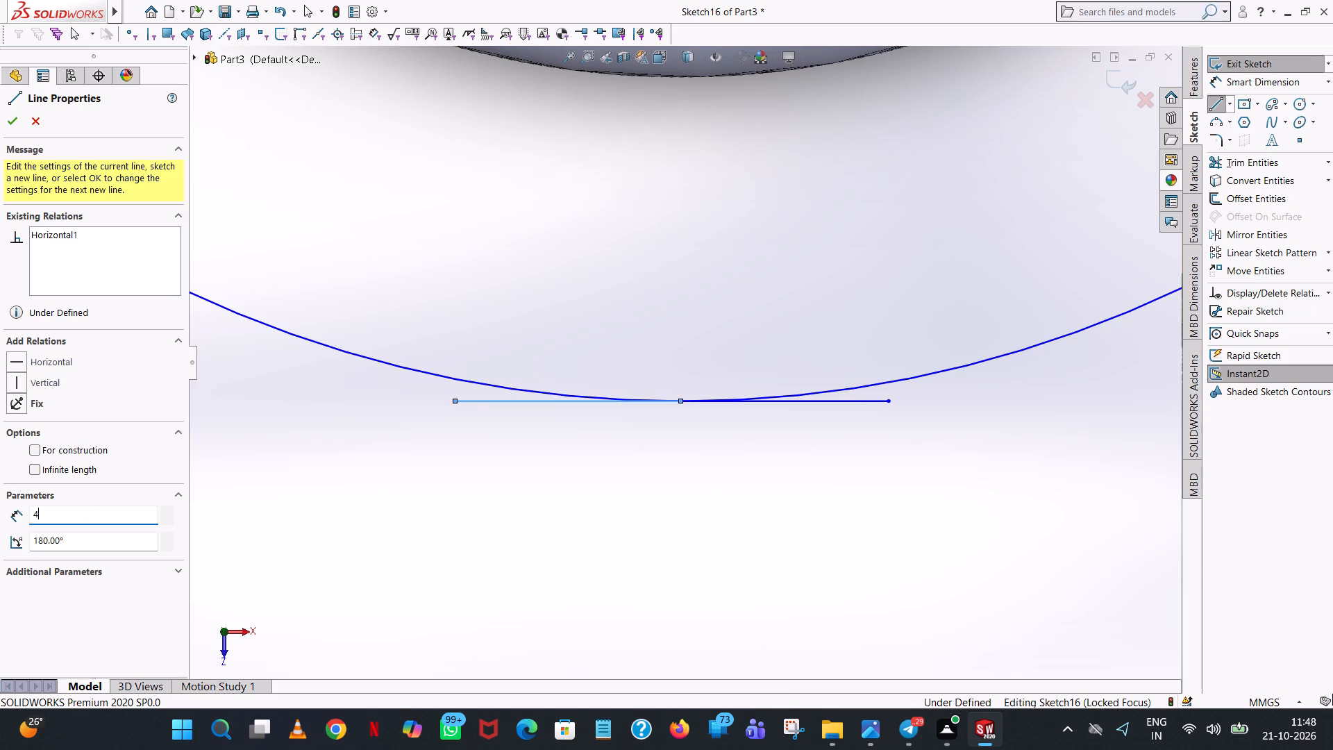
key("Return")
right_click(455, 399)
left_click(512, 411)
Sketch a vertical line from the origin down past the circle's lowest point, with its length set to 49.50/2 mm.
scroll(628, 374, "up", 6)
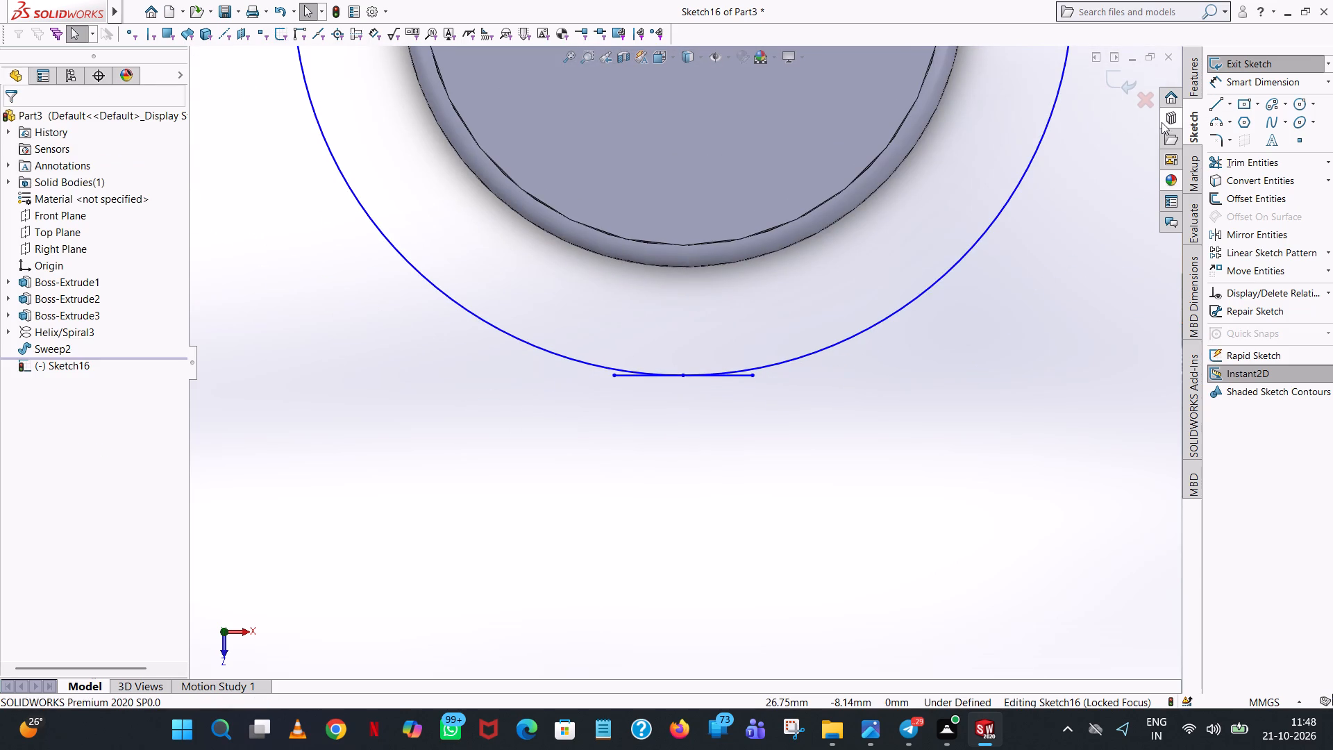
left_click(1219, 103)
scroll(871, 164, "up", 4)
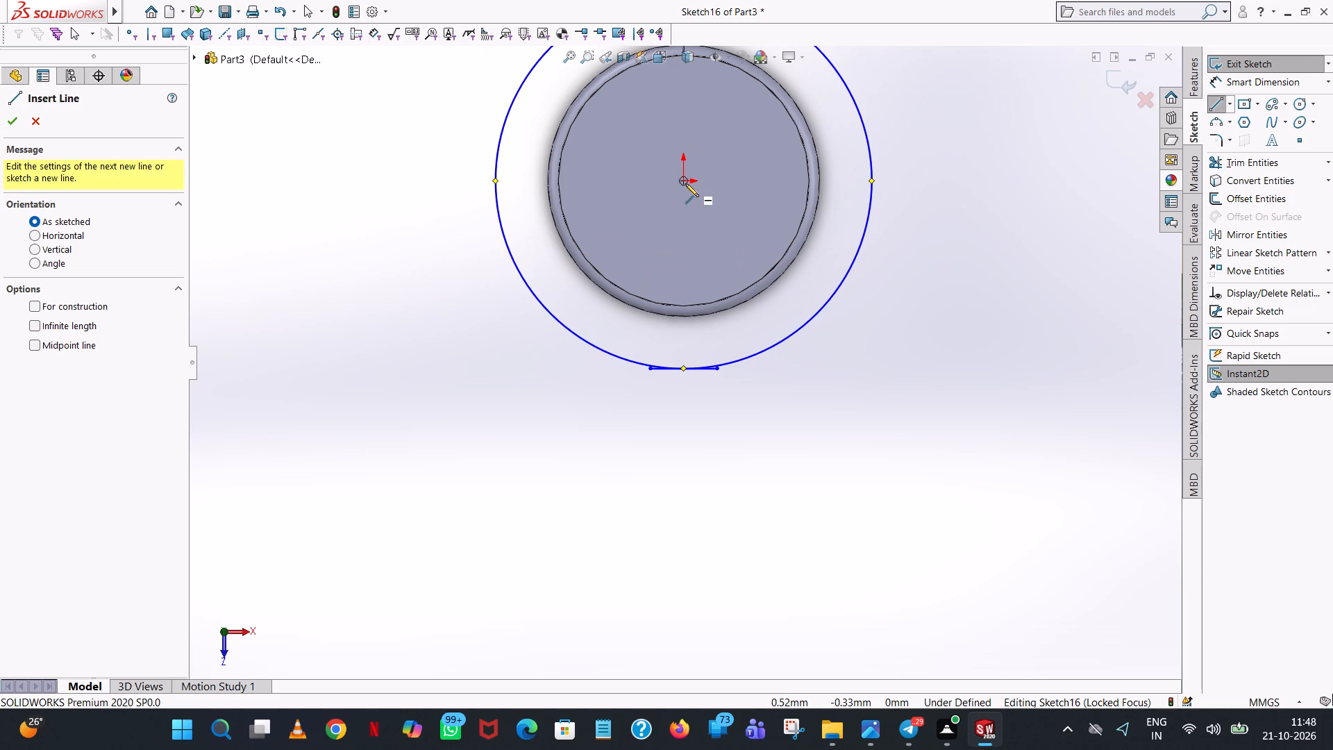
left_click(682, 183)
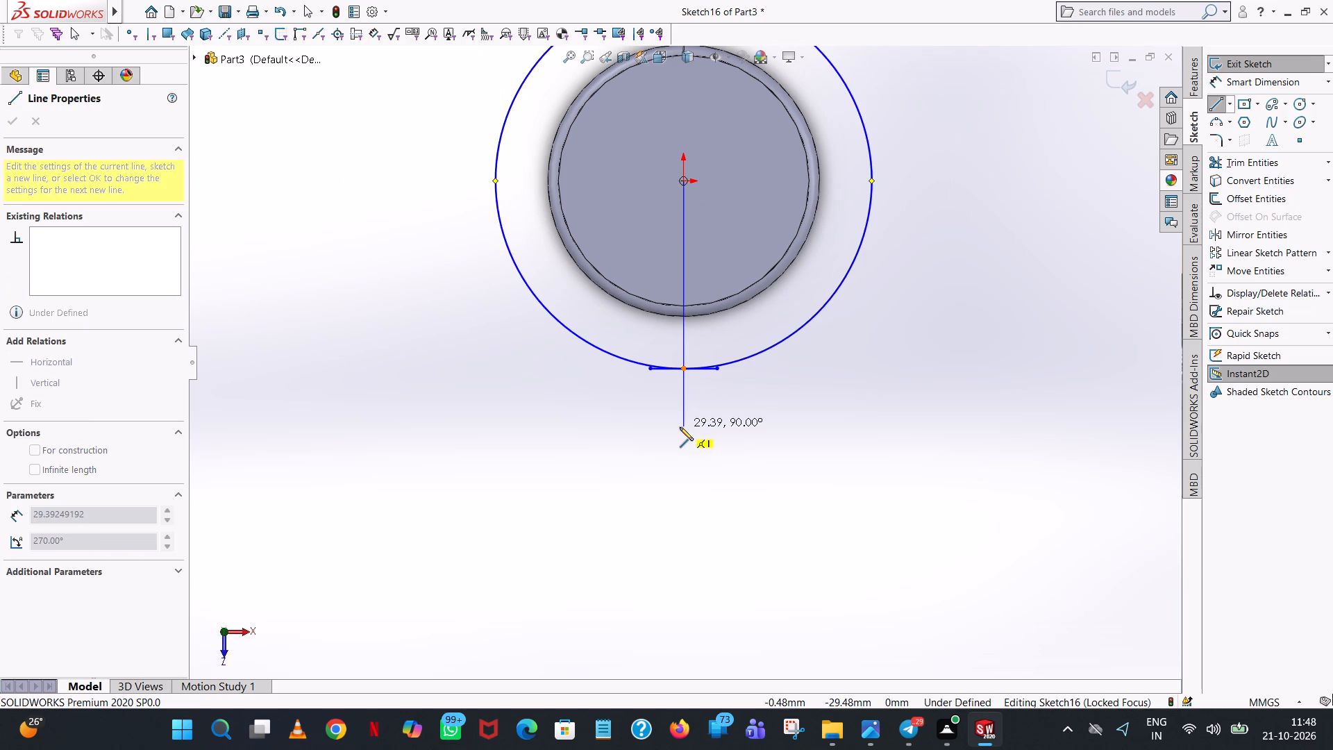
left_click(680, 427)
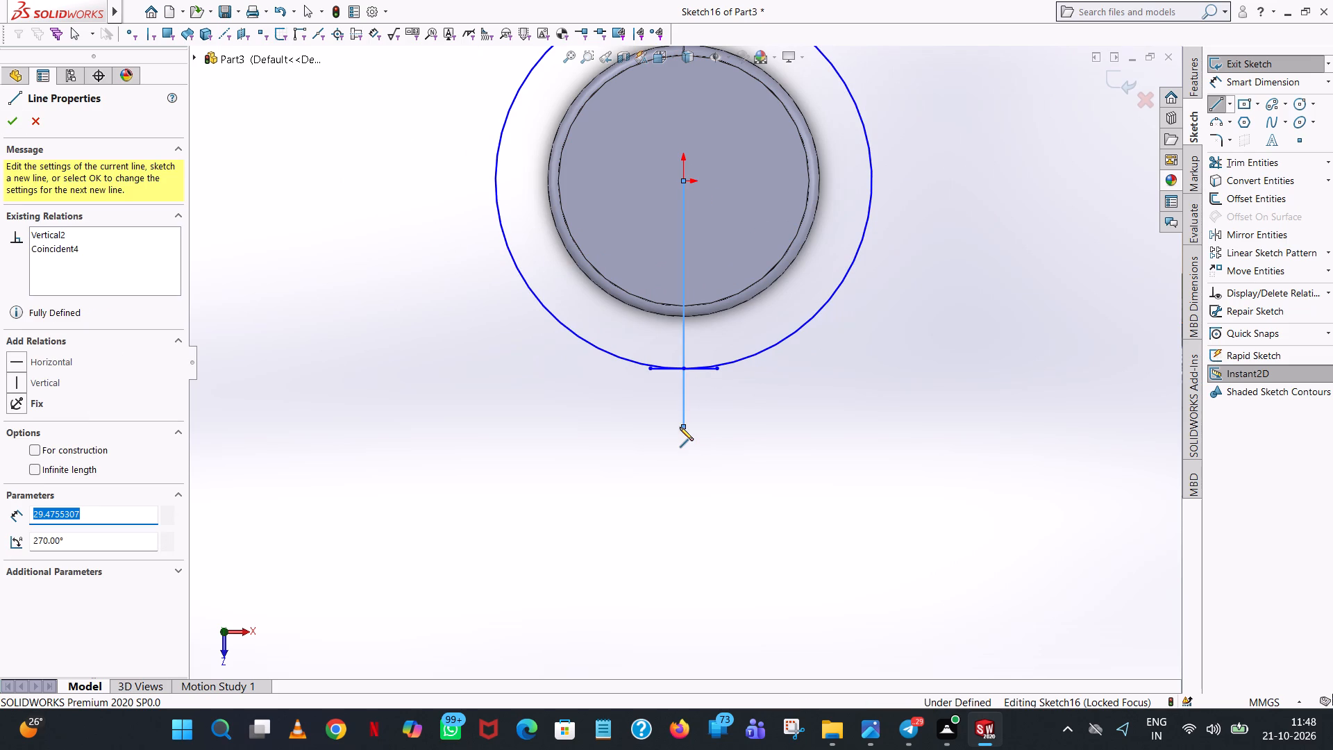
type("49.50/2")
key("Return")
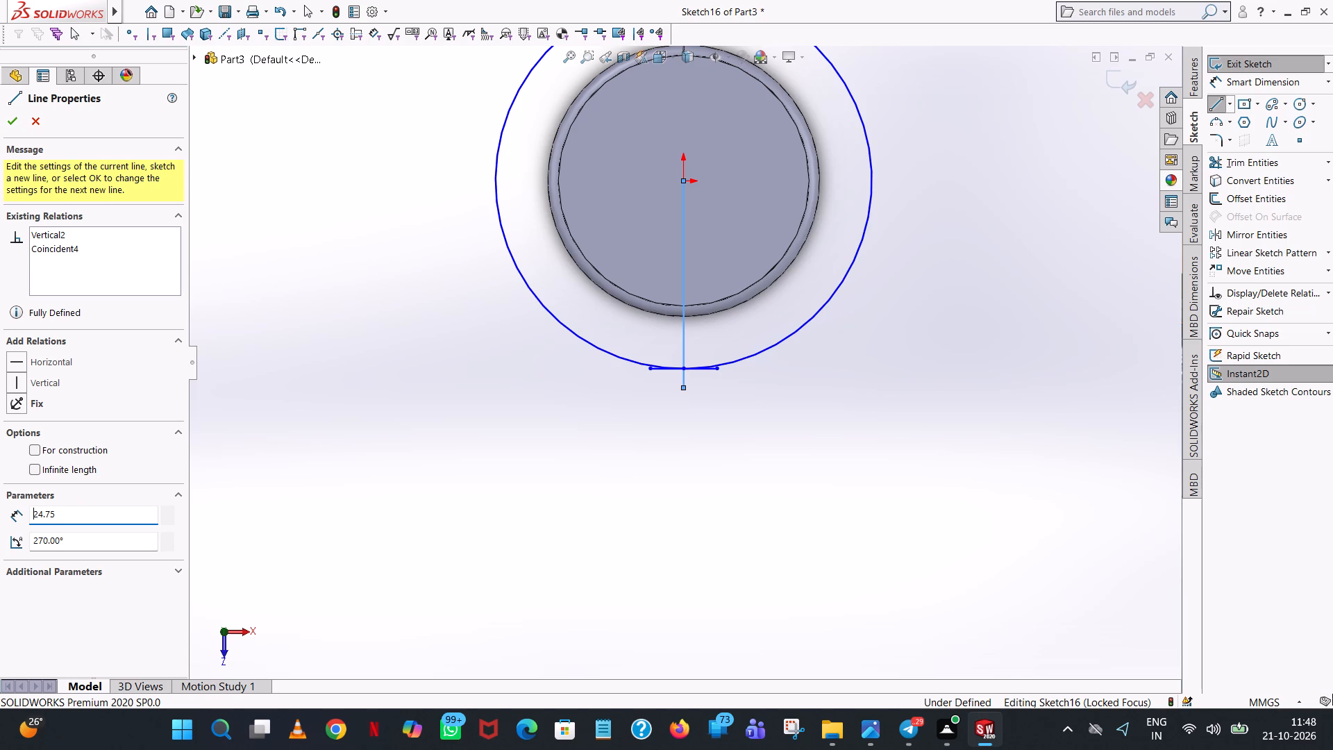
scroll(680, 427, "down", 4)
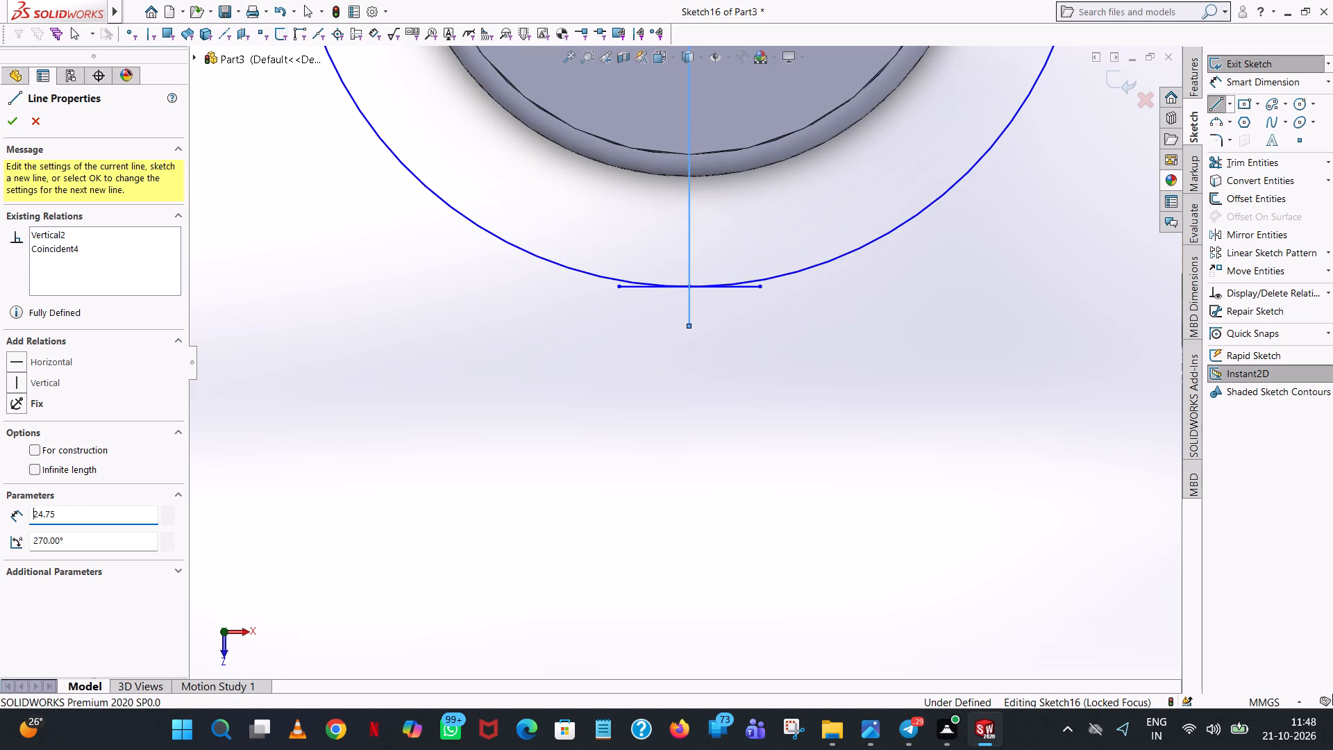
right_click(680, 427)
left_click(732, 443)
Sketch a 4 mm horizontal line towards +X from the vertical line's lower end, then a vertical line up to the circle.
scroll(737, 374, "down", 4)
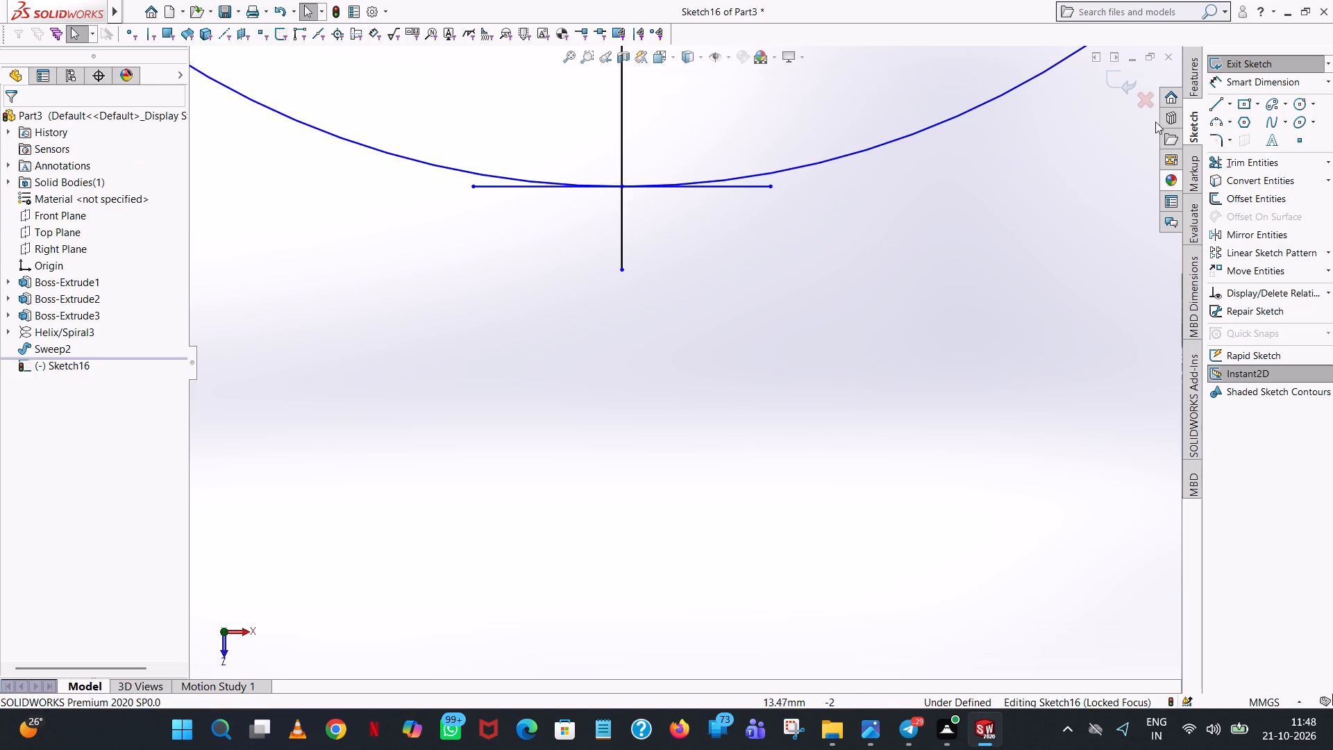
left_click(1213, 102)
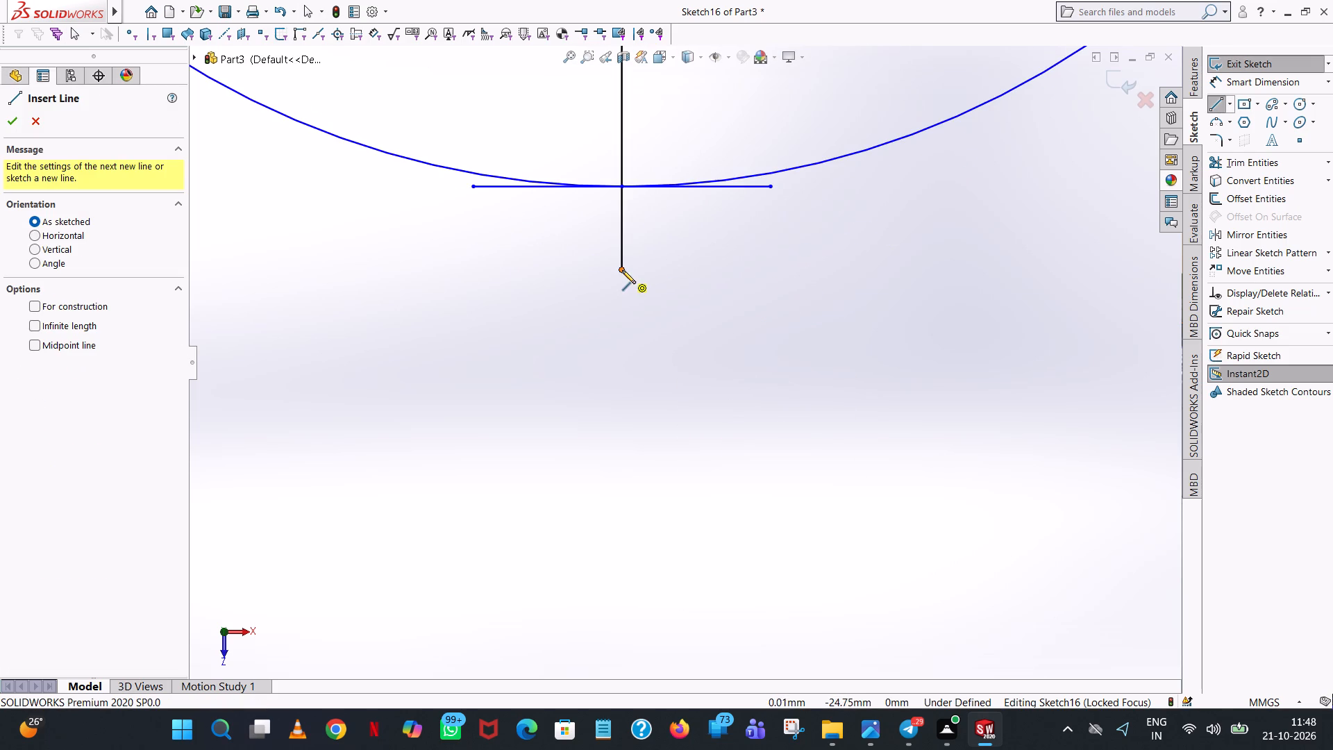
left_click(622, 270)
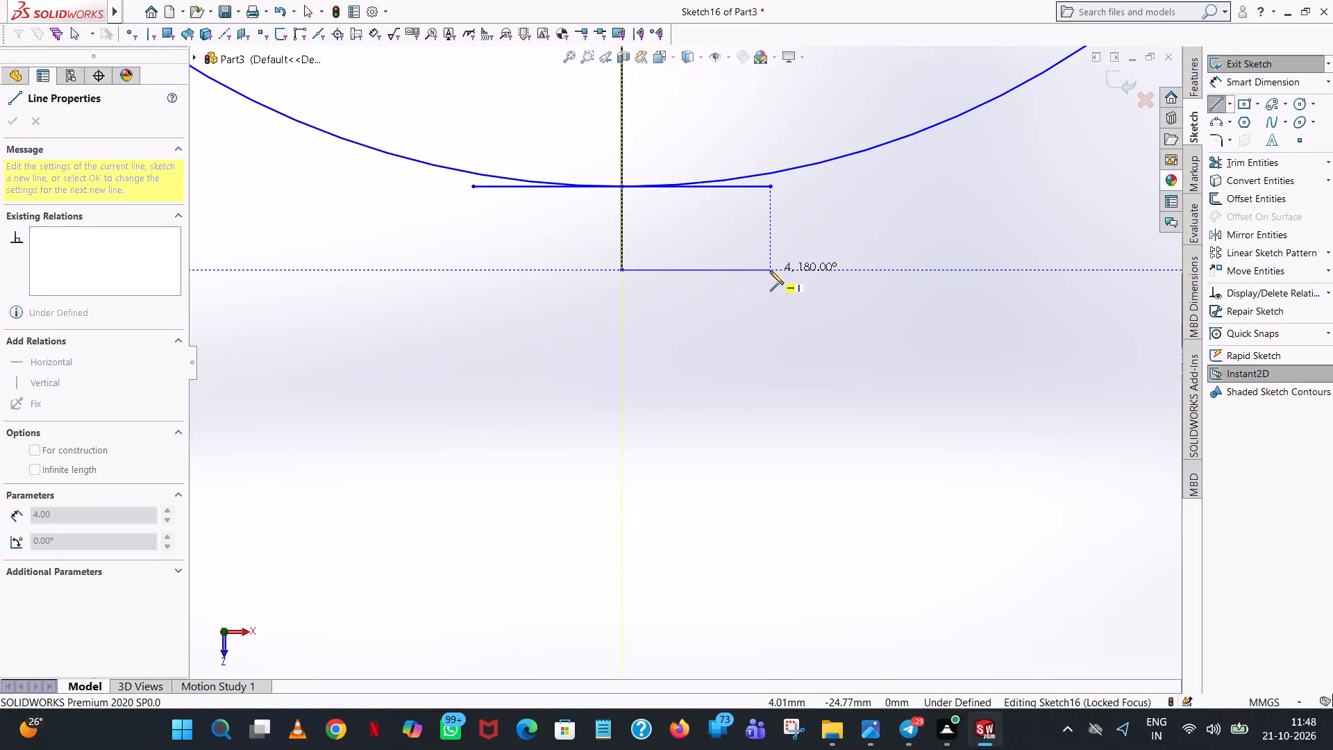
left_click(770, 271)
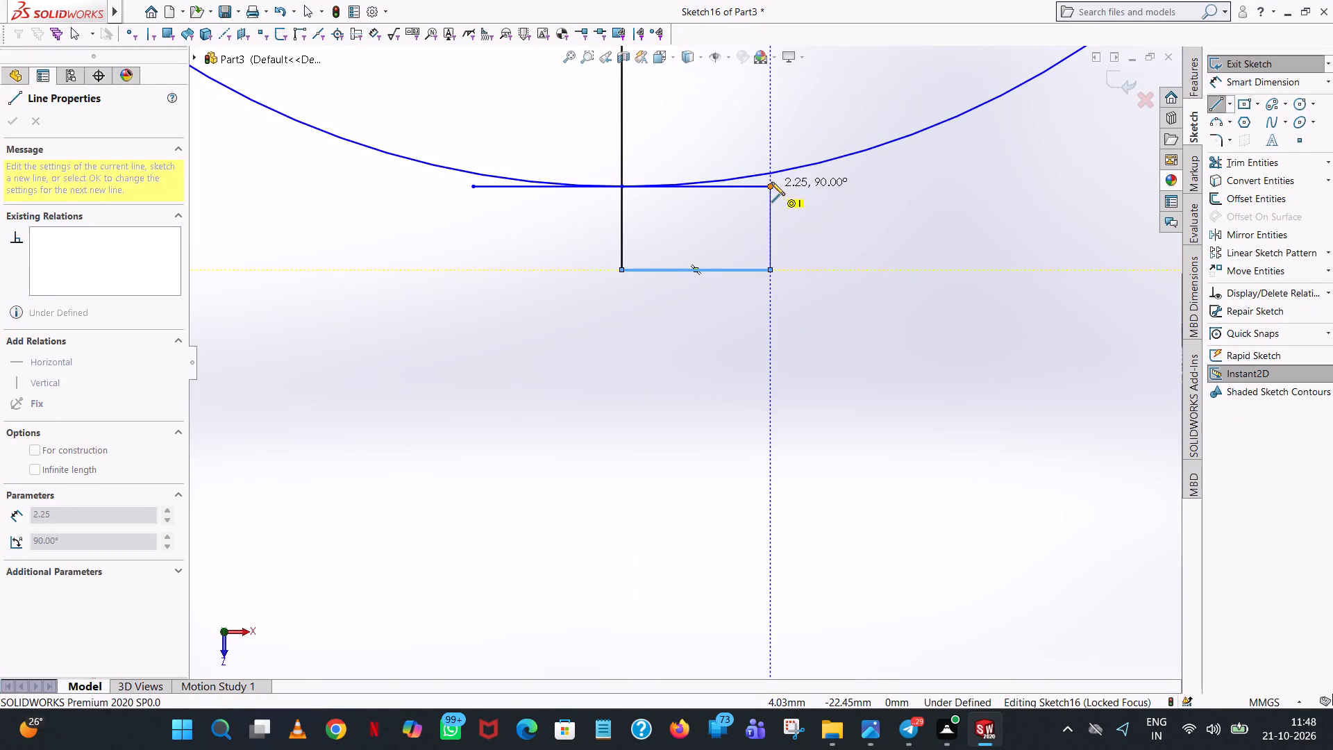
scroll(771, 182, "down", 8)
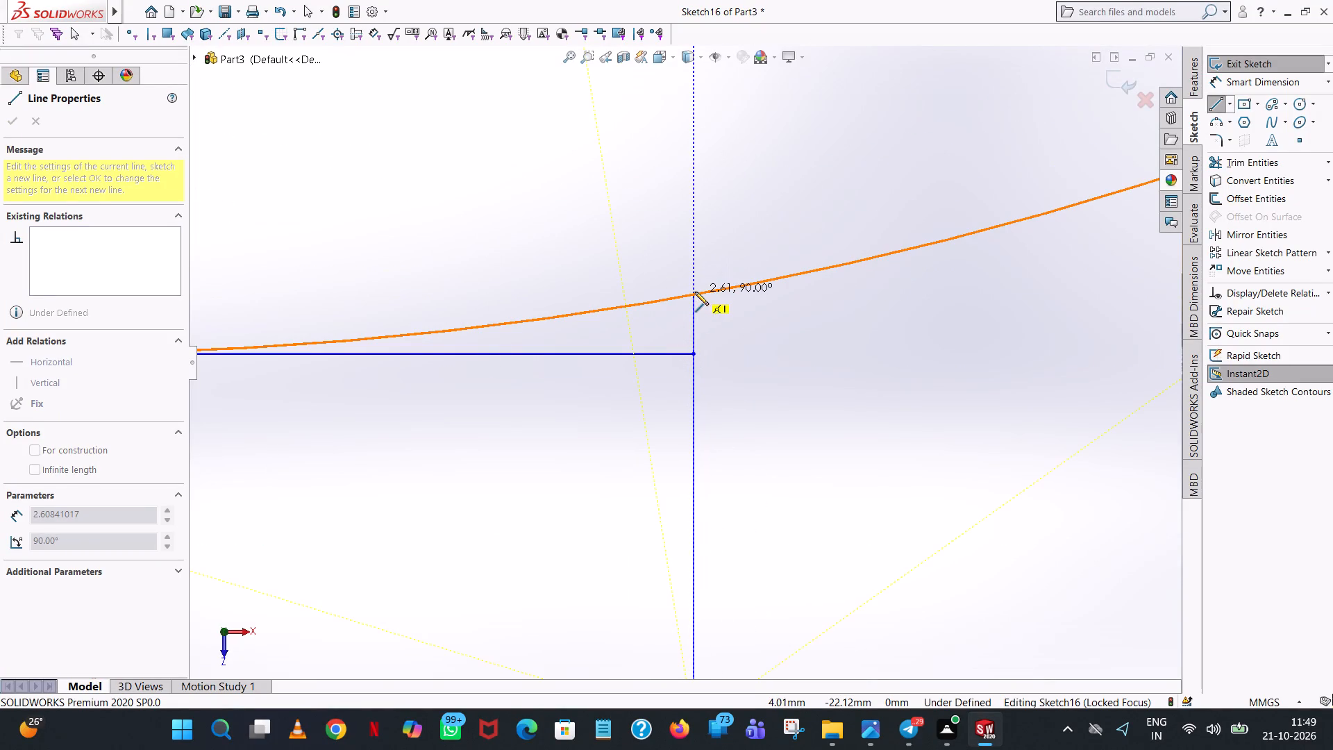
left_click(695, 292)
right_click(695, 292)
left_click(729, 301)
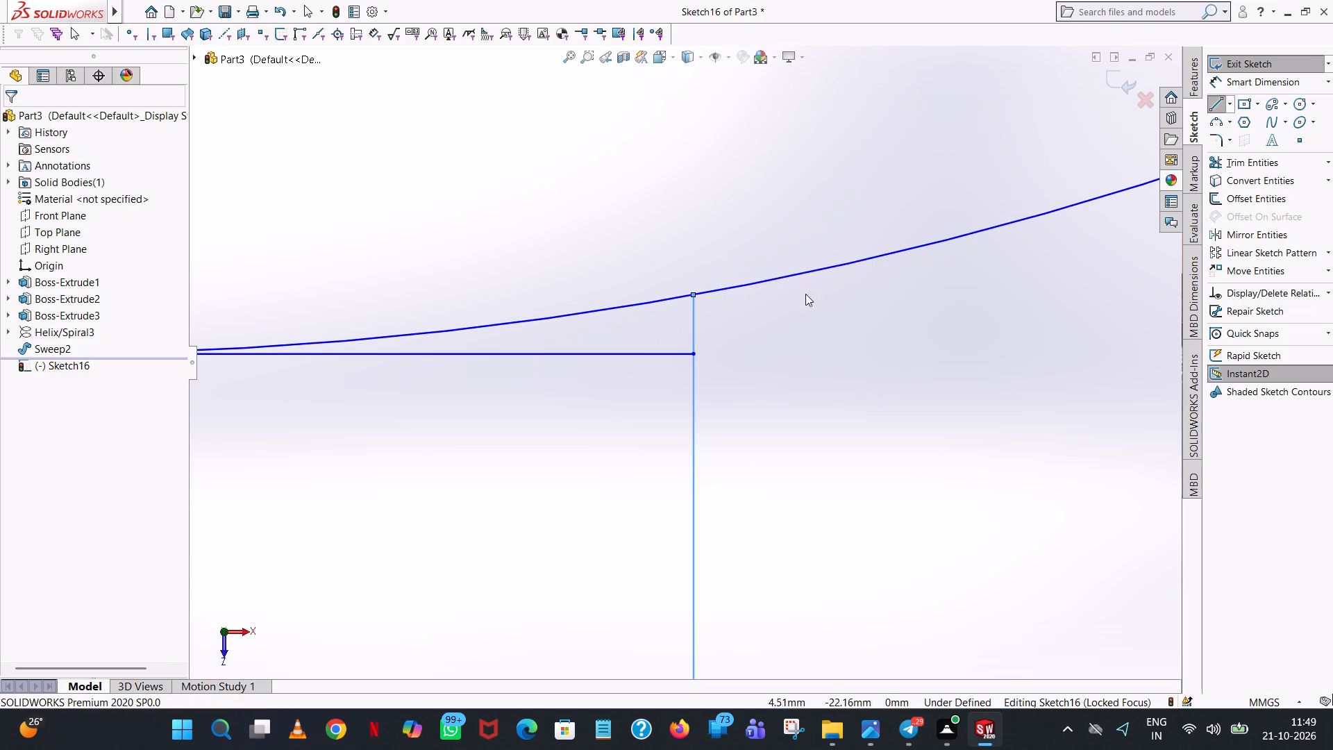
Sketch a 4 mm horizontal line towards -X from the centre line's lower end, then a vertical line up to the circle.
scroll(846, 287, "up", 8)
left_click(1210, 102)
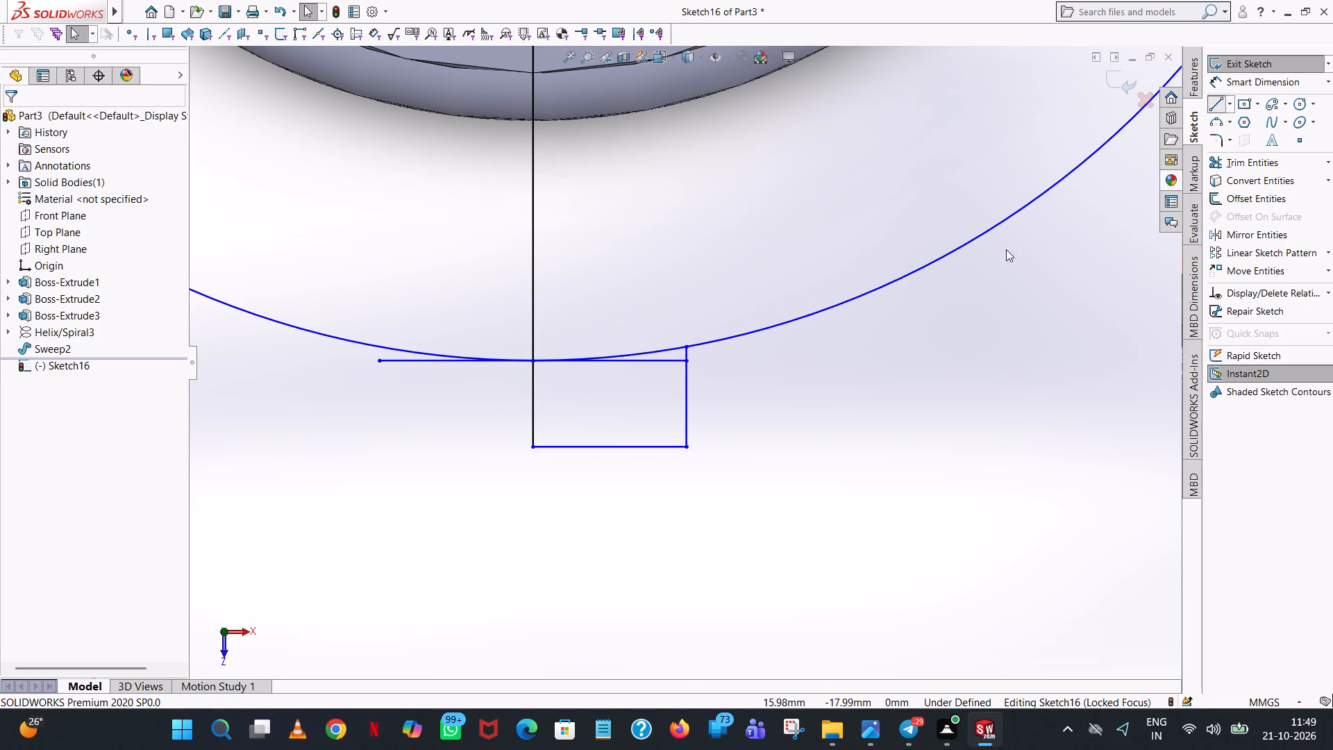
left_click(531, 449)
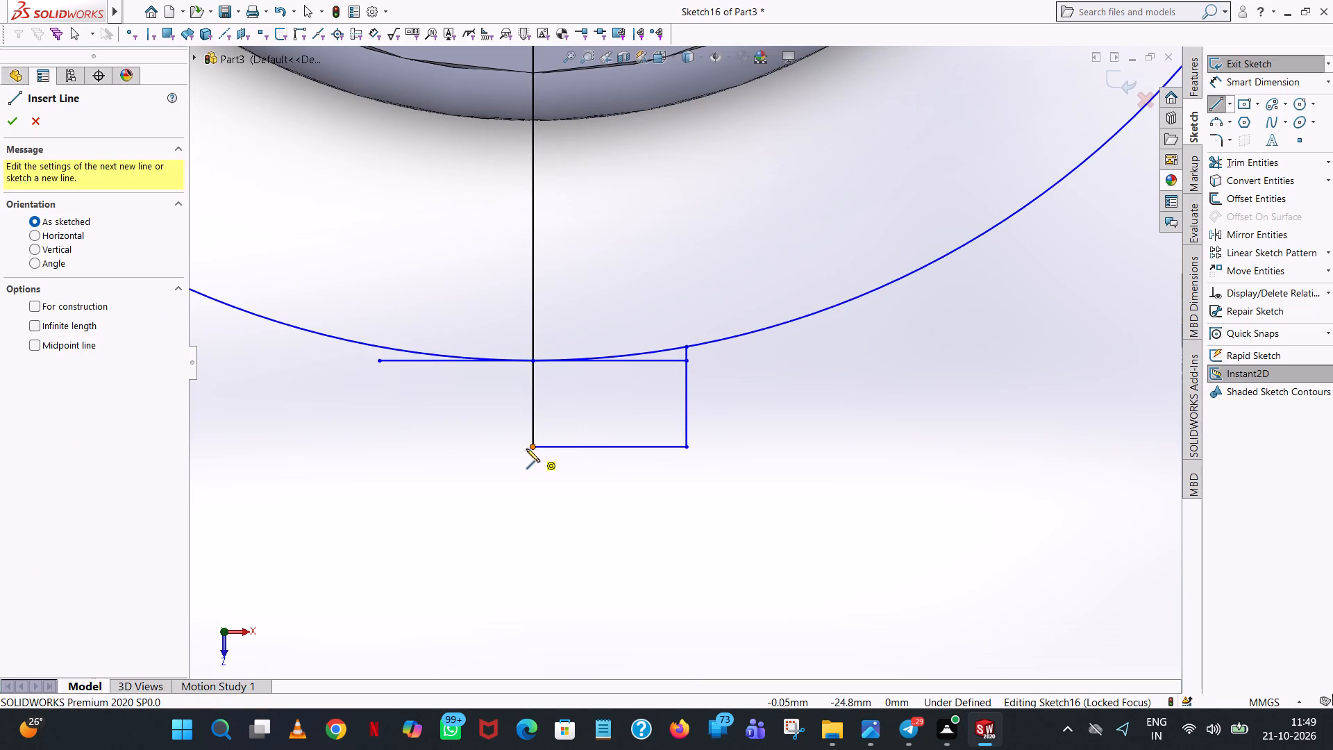
left_click(378, 447)
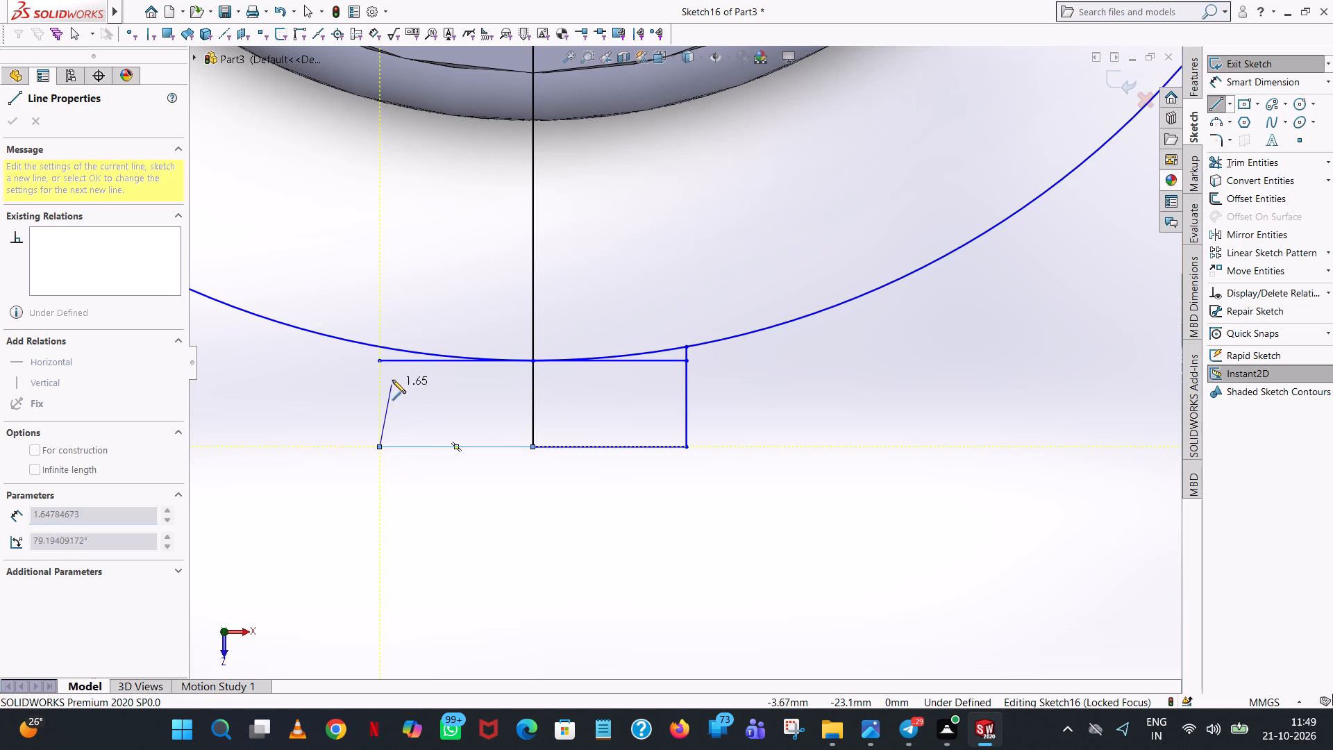
scroll(380, 360, "down", 9)
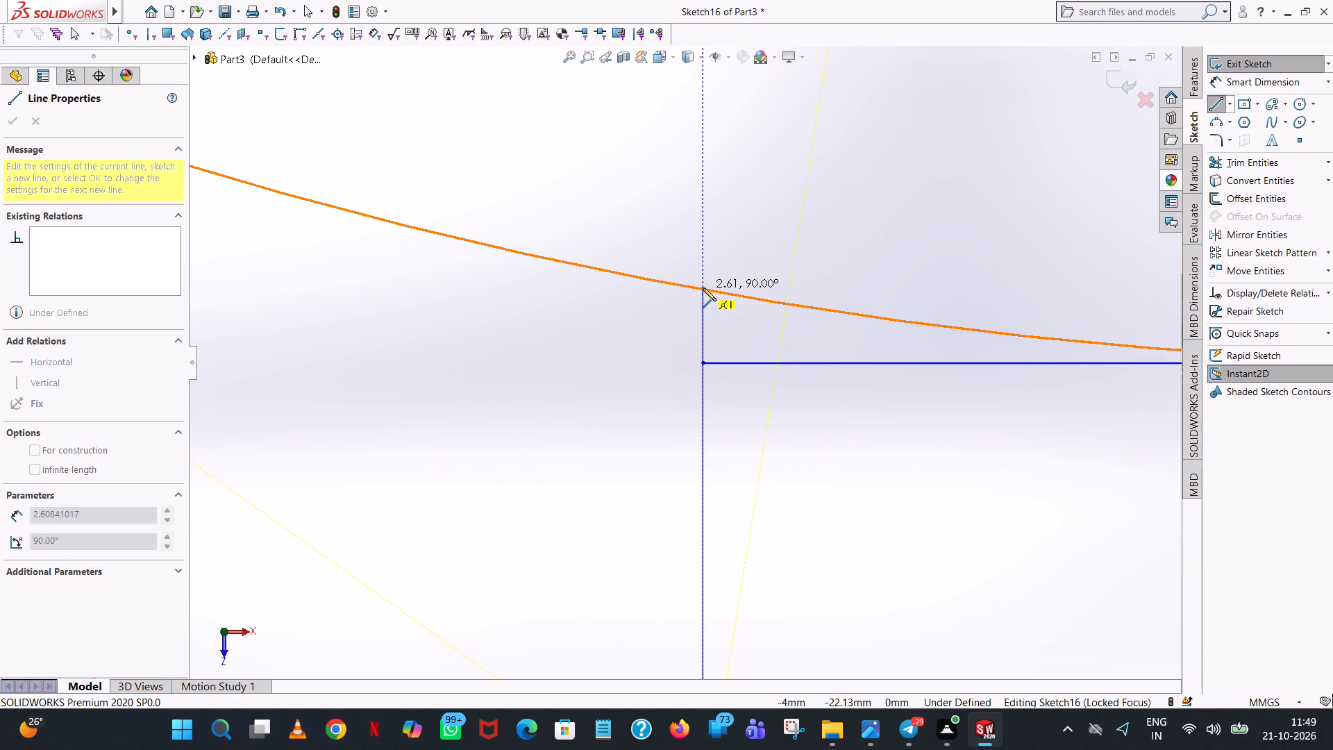
left_click(703, 287)
right_click(705, 286)
left_click(744, 293)
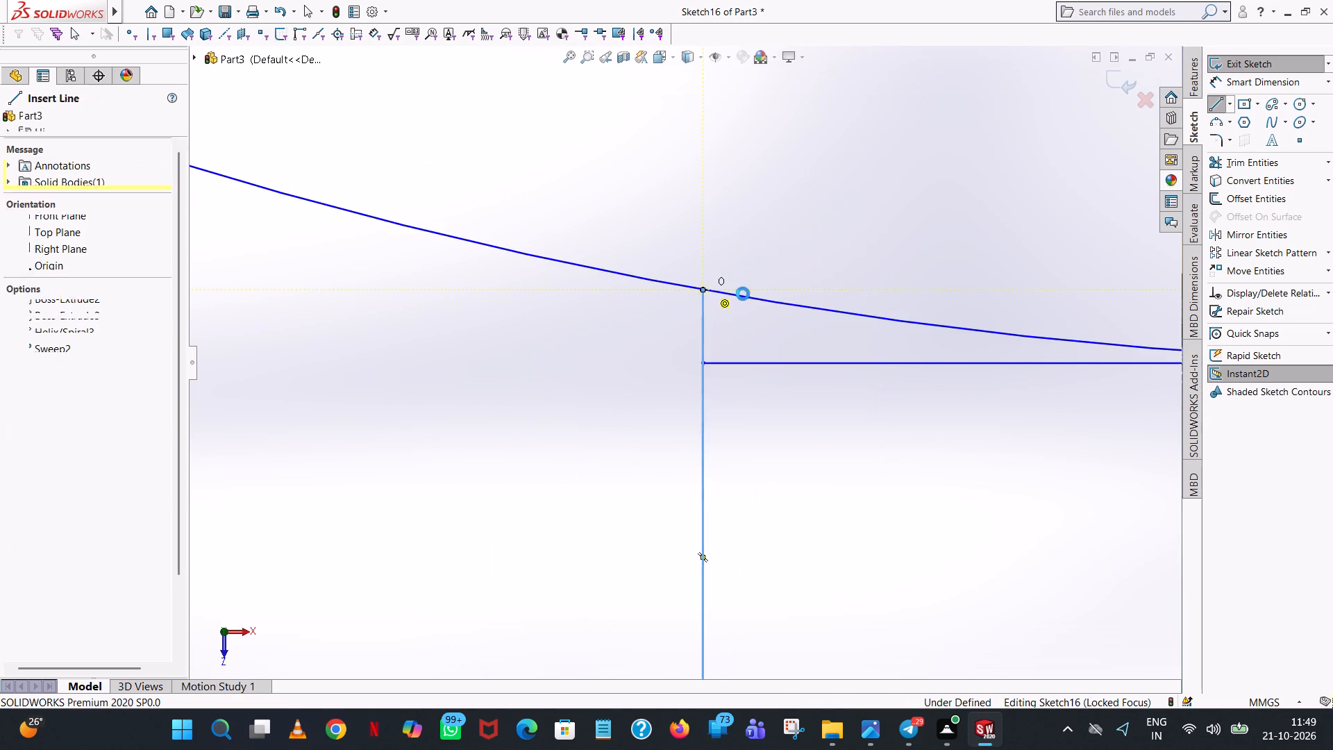
Extend the tab's -X side vertical line to meet the circle.
scroll(694, 315, "down", 8)
scroll(750, 259, "down", 7)
scroll(590, 277, "down", 8)
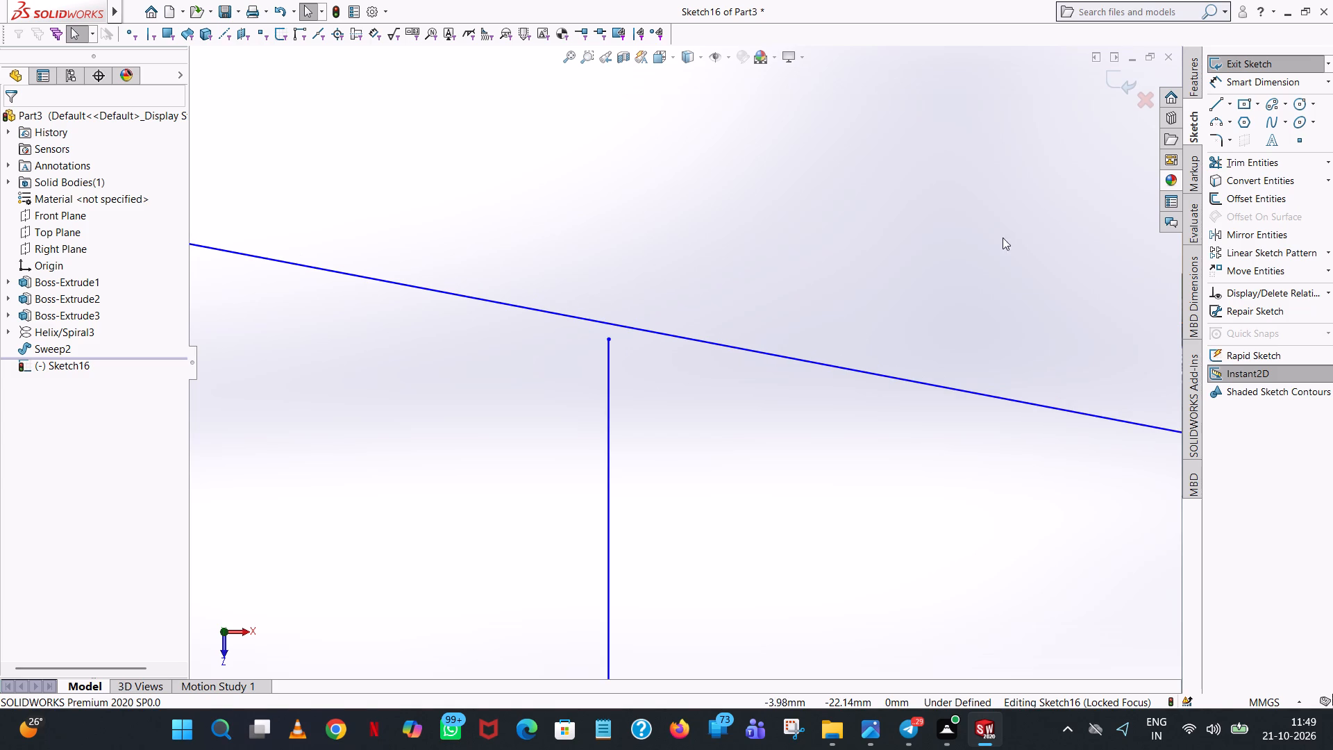
left_click(1332, 162)
left_click(1273, 184)
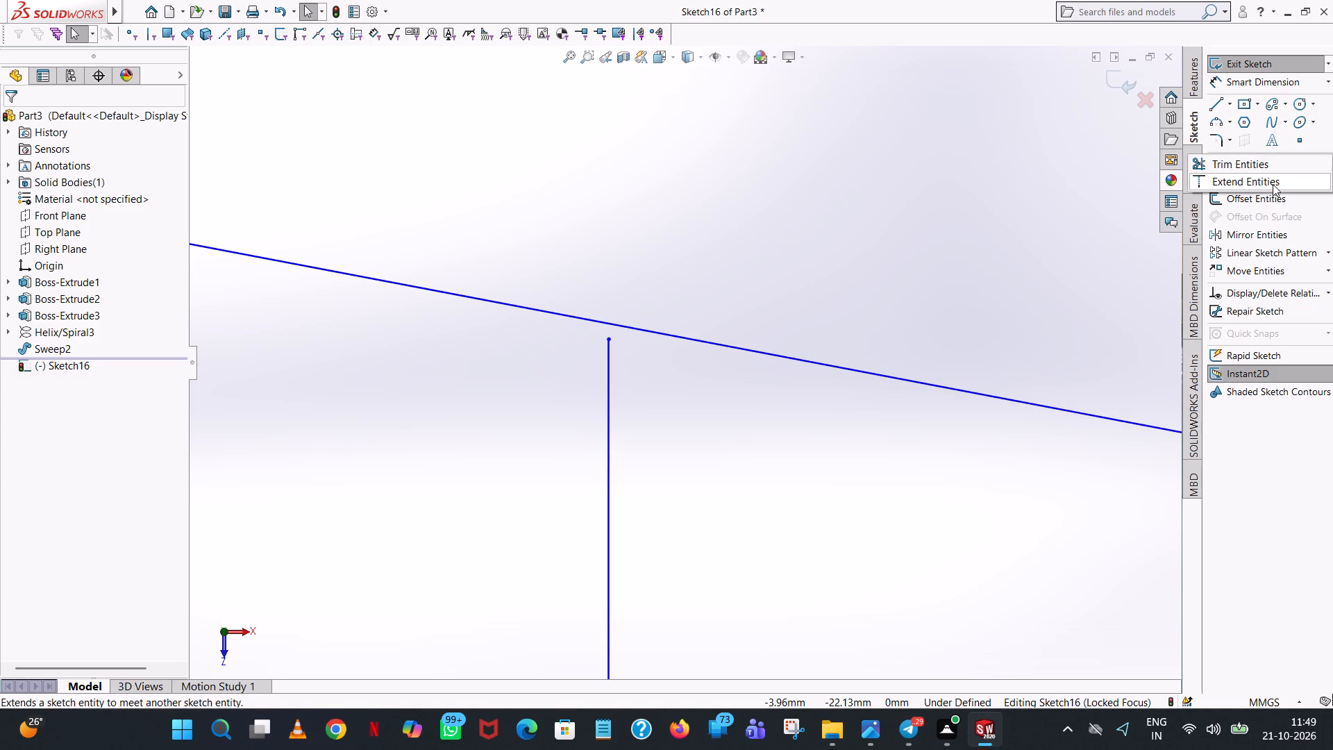
left_click(608, 404)
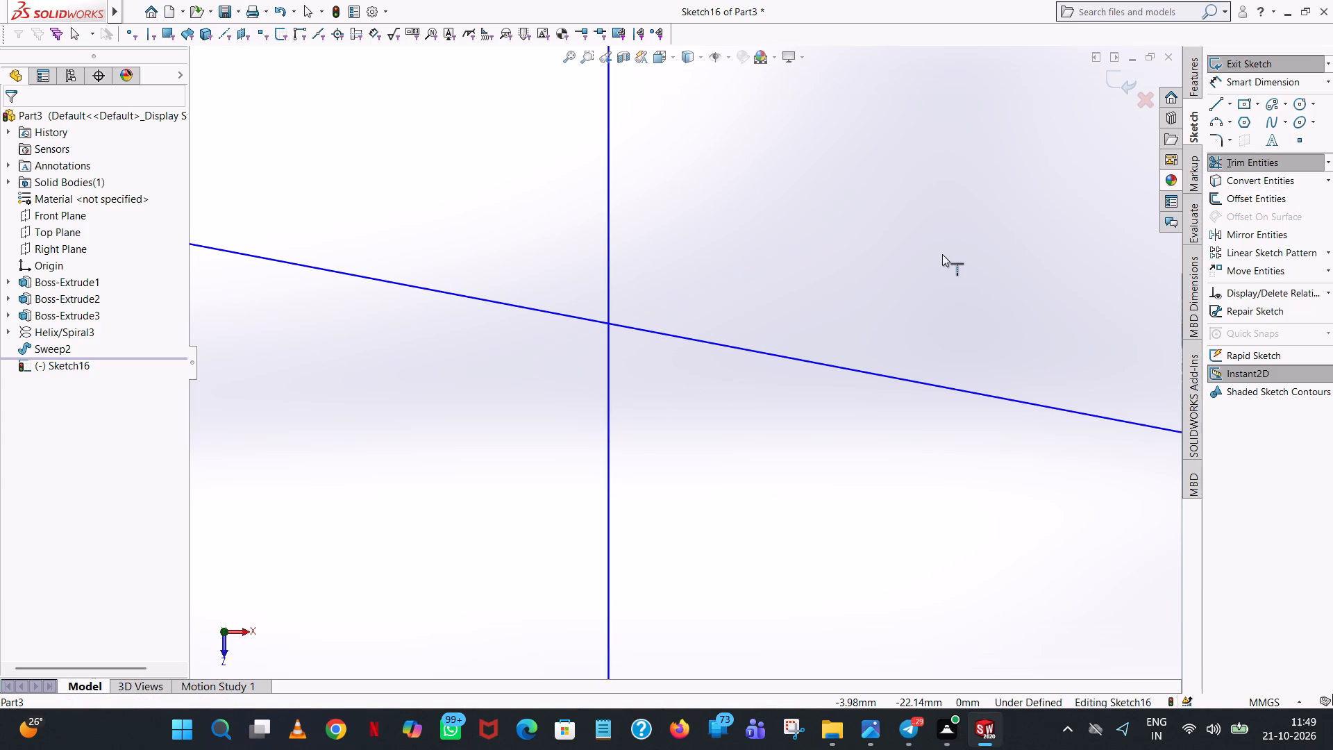
Trim the -X side line's excess inside the circle and the two horizontal segments touching the circle's lowest point.
scroll(943, 253, "up", 20)
scroll(943, 253, "up", 20)
scroll(943, 253, "up", 8)
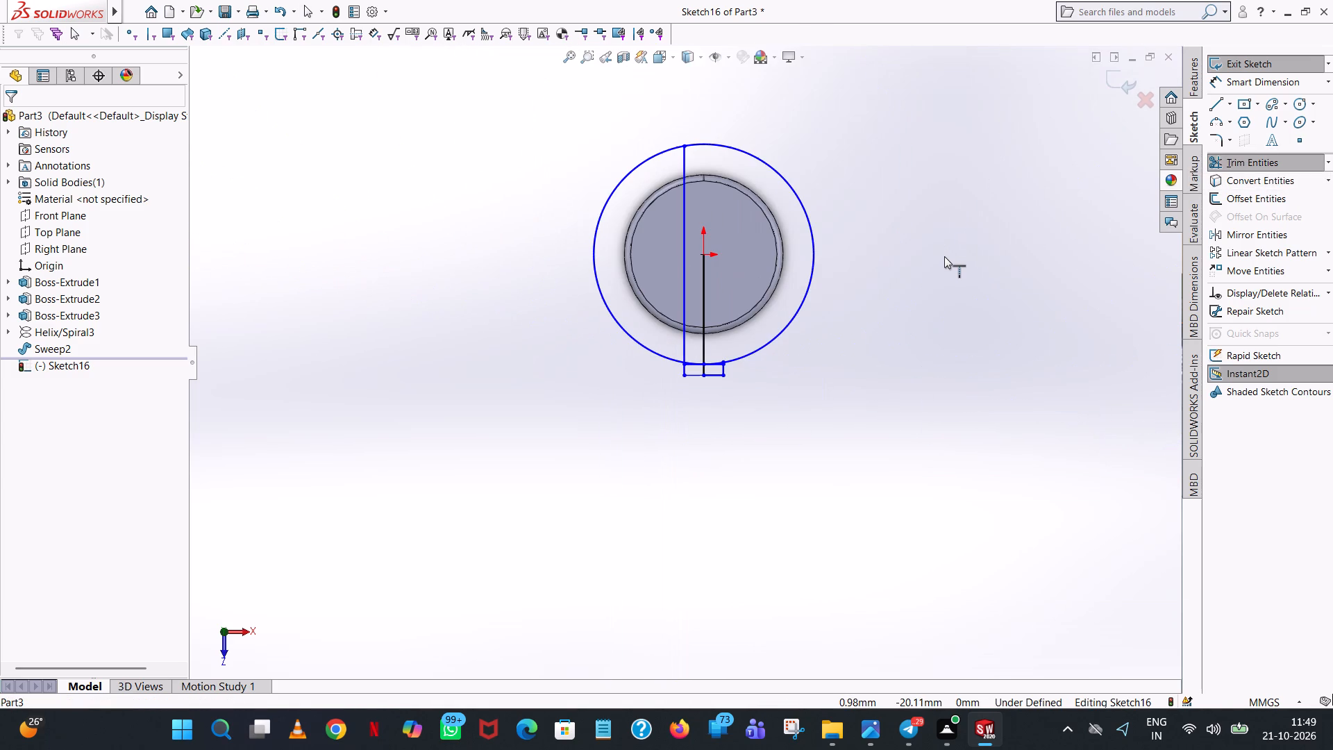
left_click(1332, 163)
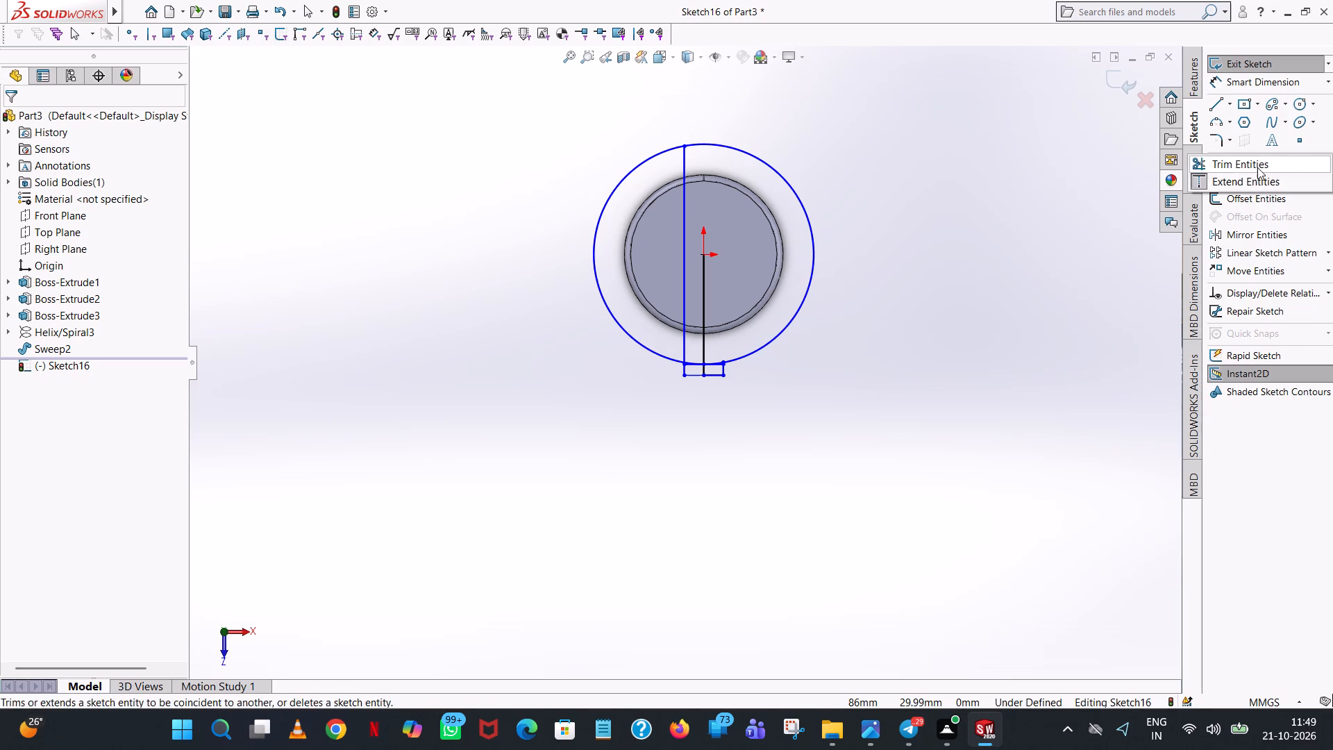
left_click(1257, 167)
left_click(681, 163)
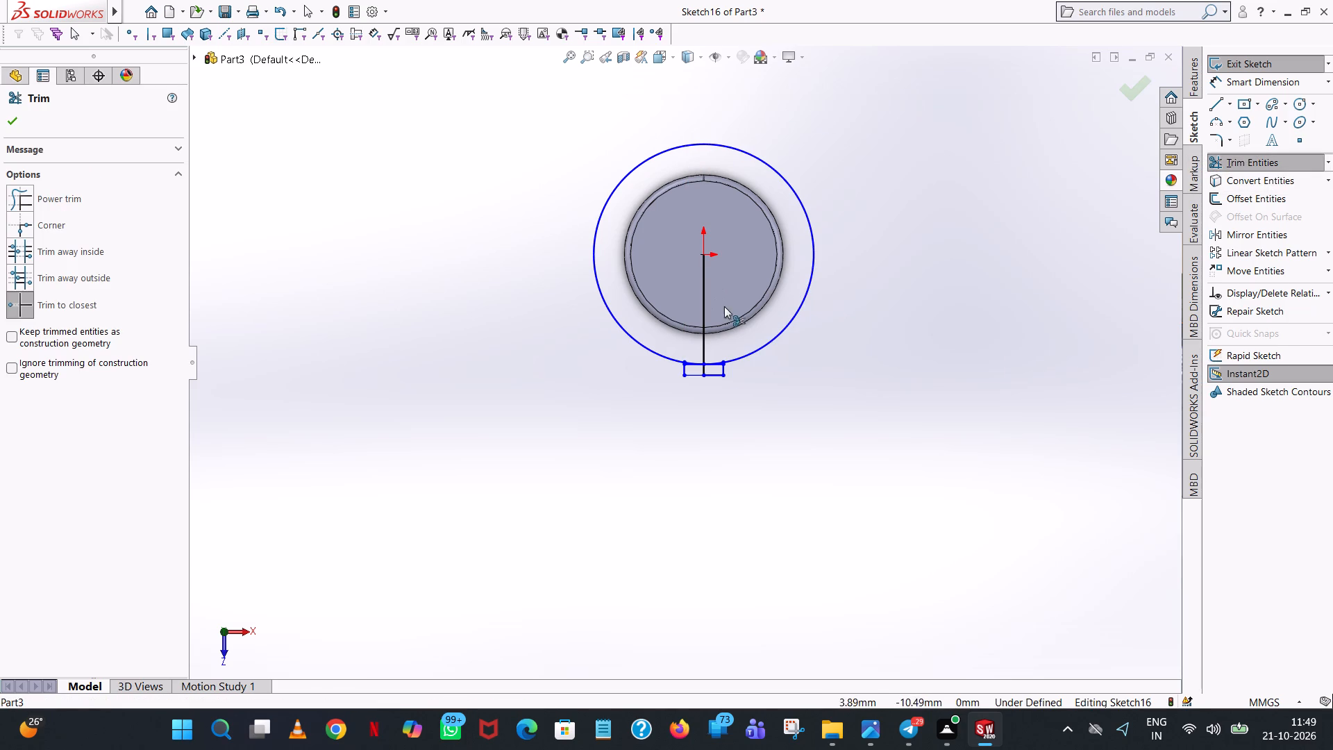
scroll(729, 369, "down", 12)
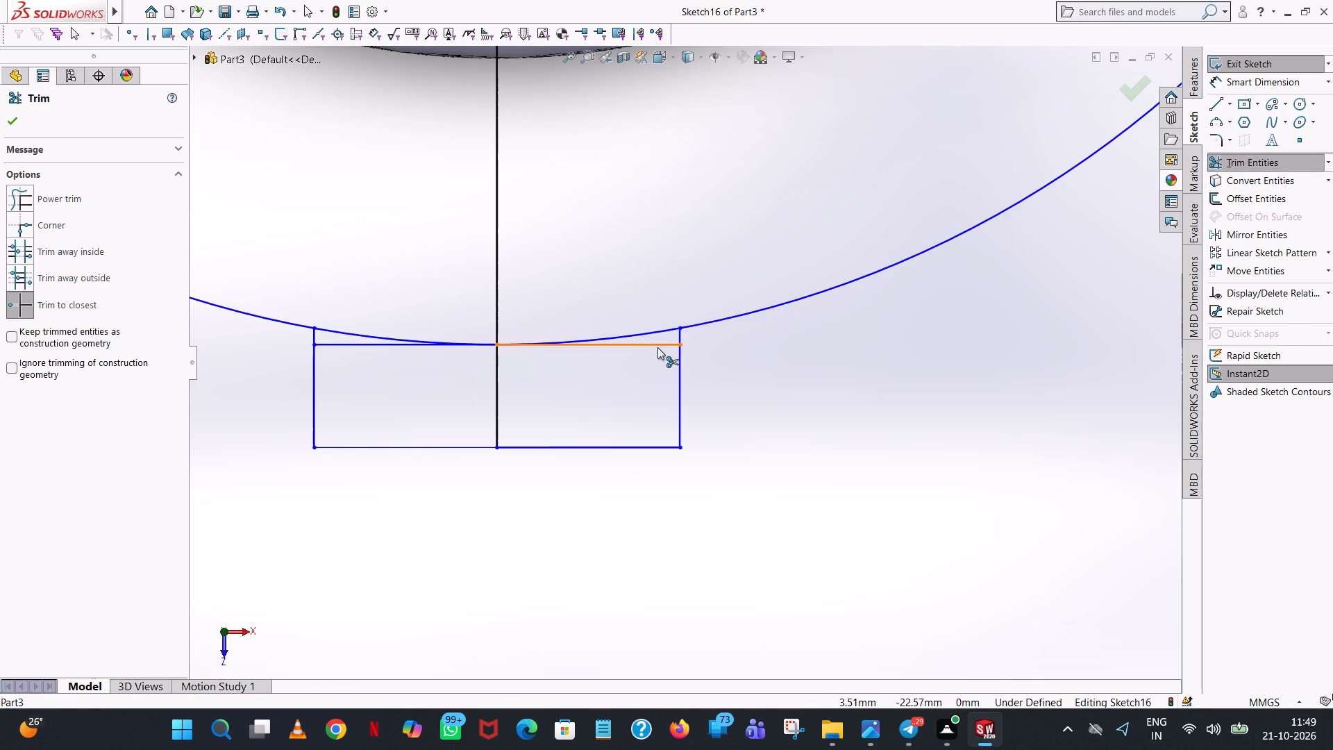
left_click(657, 347)
left_click(374, 344)
Extend the tab's +X side vertical line to meet the circle.
scroll(660, 361, "down", 8)
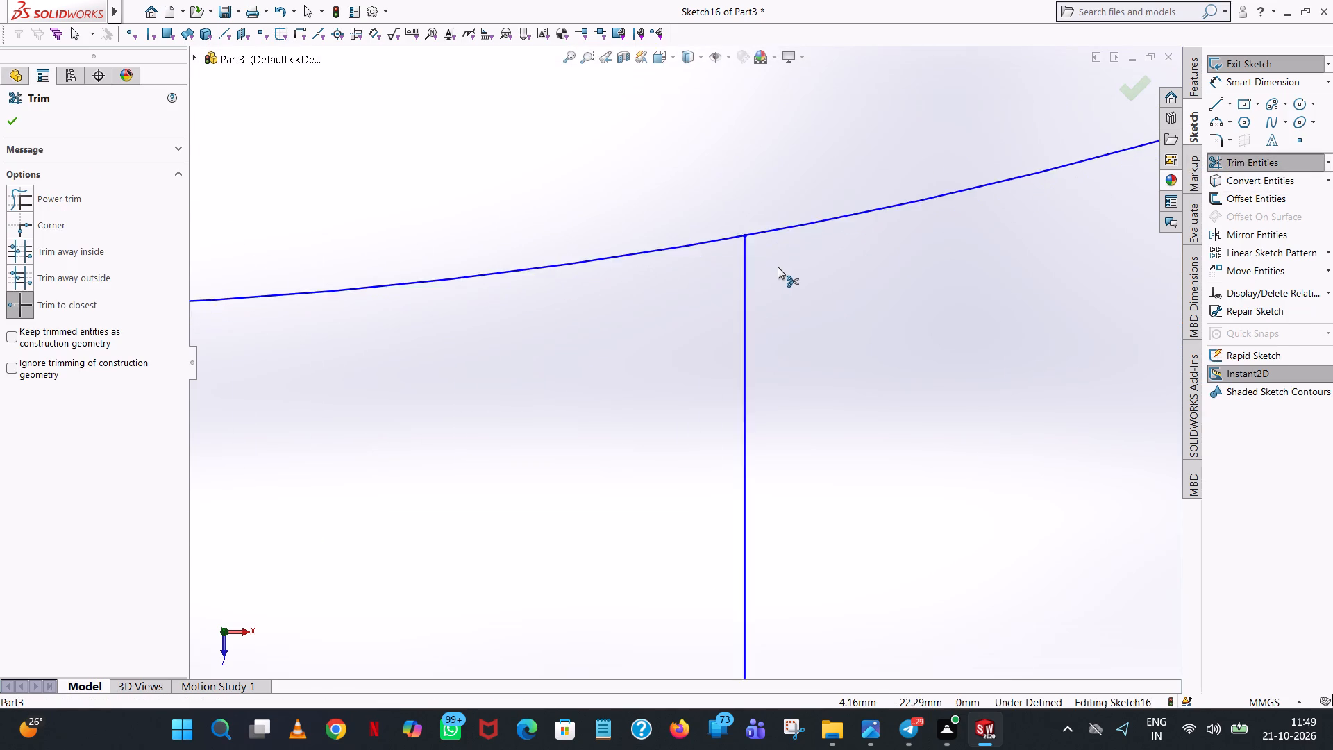
scroll(776, 267, "down", 6)
scroll(676, 239, "down", 6)
scroll(587, 241, "down", 5)
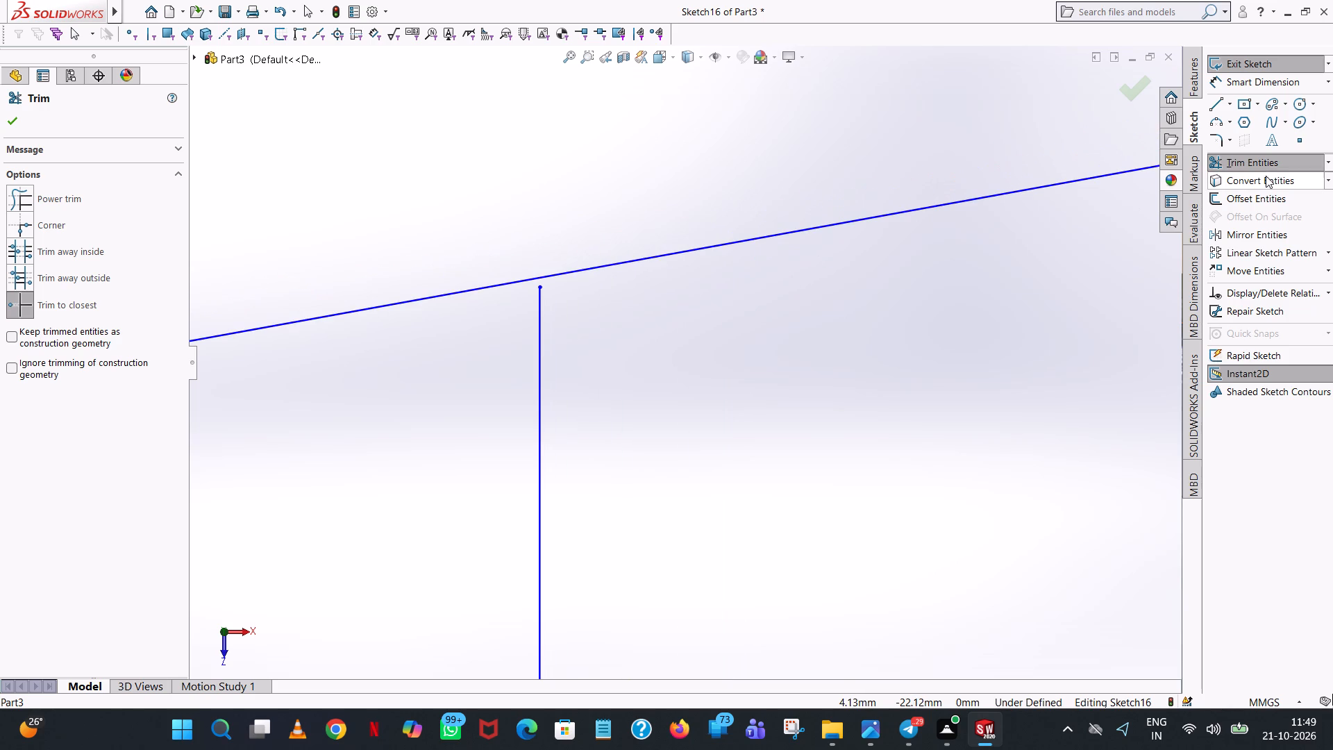
left_click(1330, 161)
left_click(1255, 182)
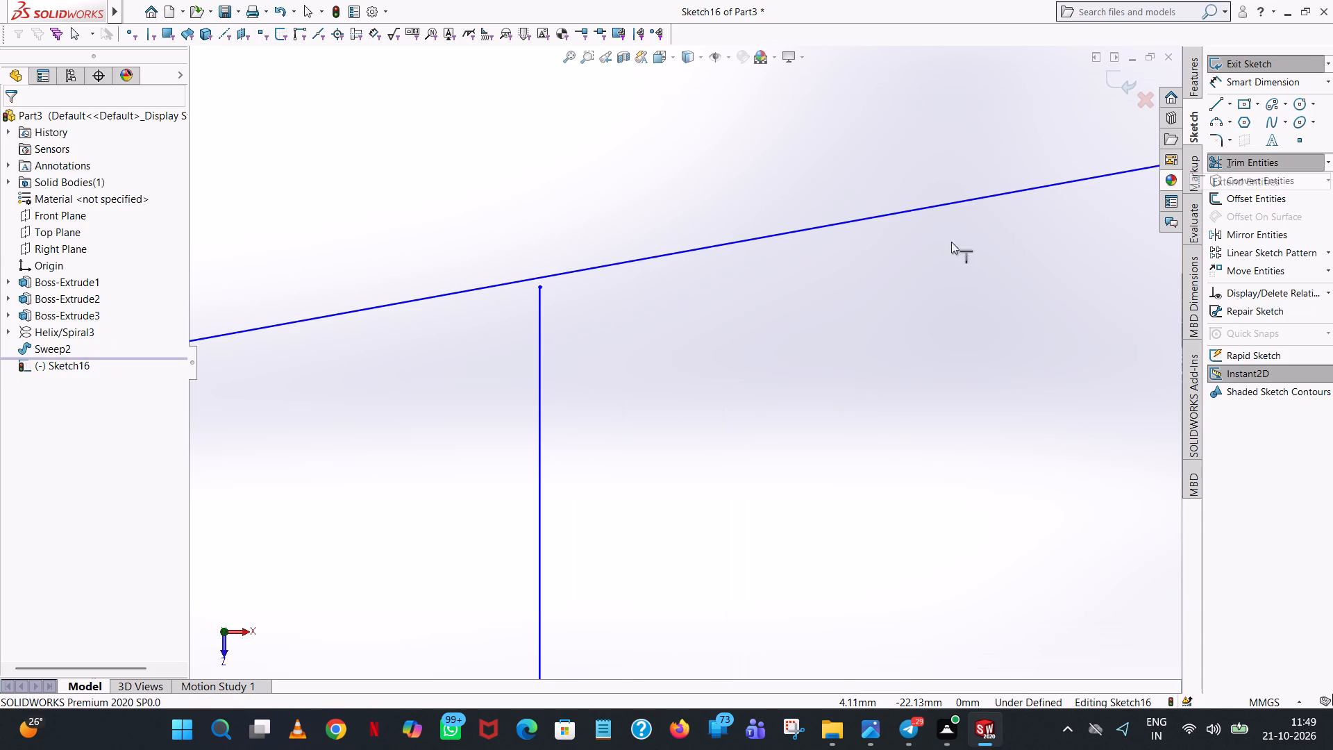
left_click(540, 347)
Trim away the part of the tab's +X side line that runs inside the circle.
scroll(768, 273, "up", 6)
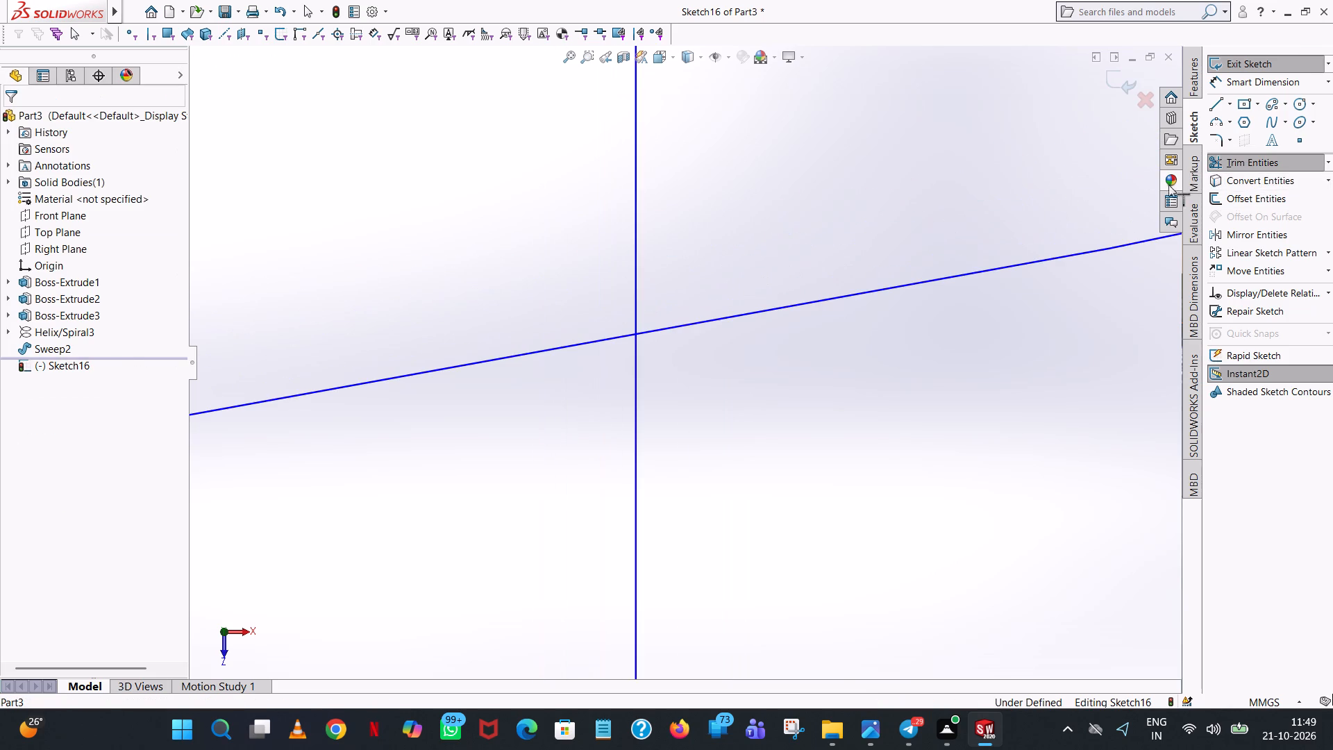
scroll(1332, 160, "up", 8)
left_click(1193, 128)
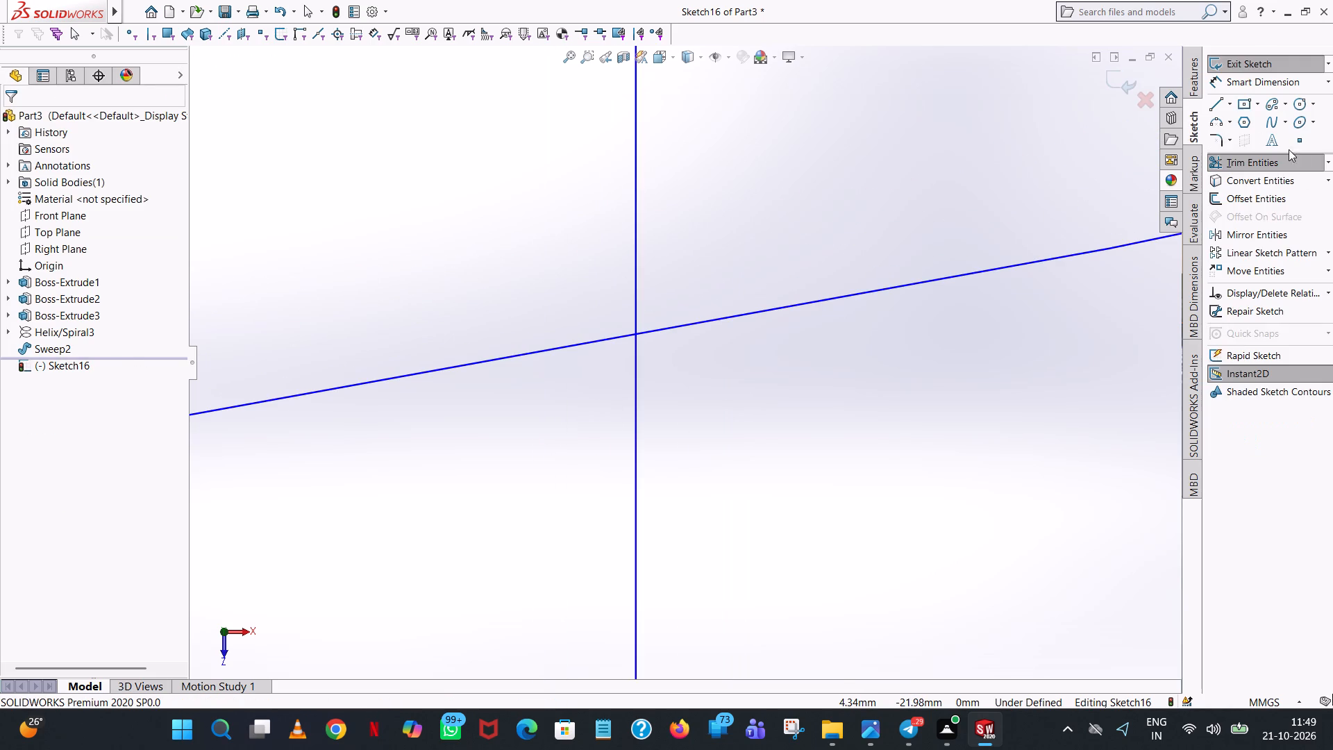
left_click(1330, 162)
left_click(1271, 165)
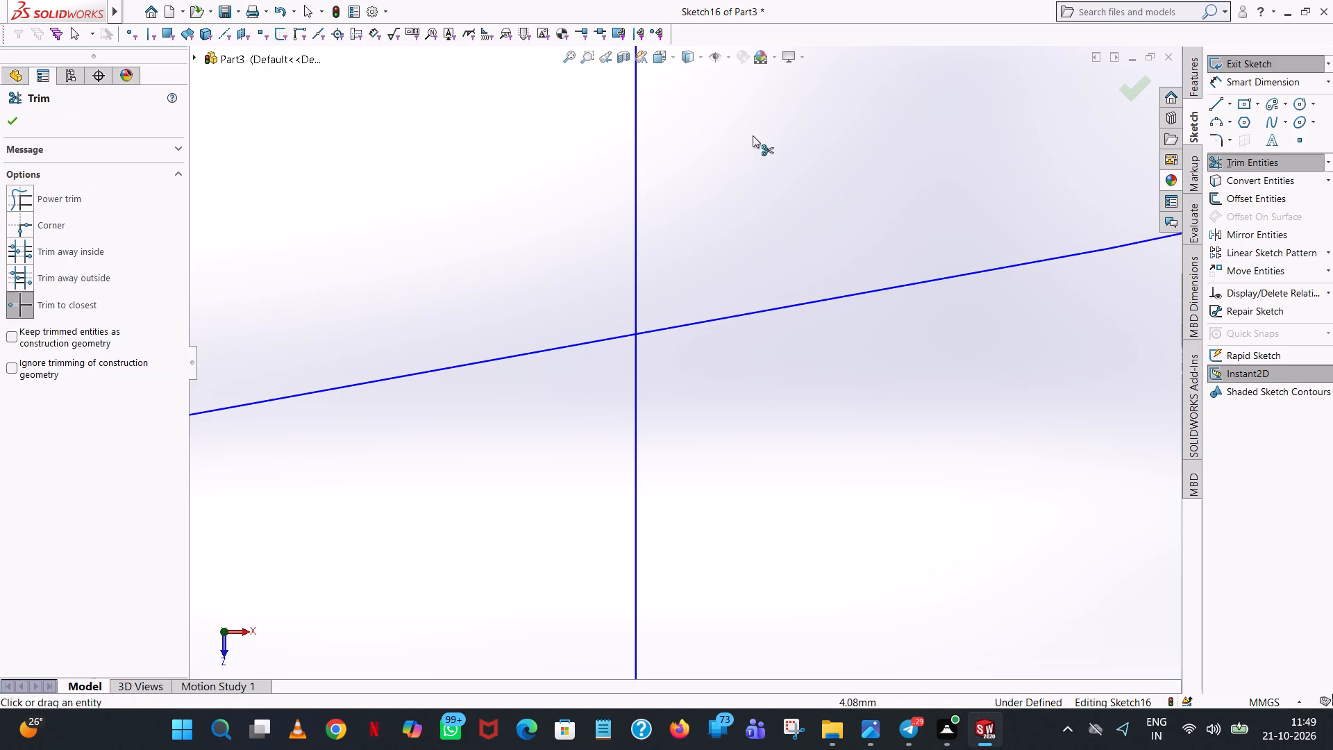
left_click(637, 168)
Sketch a tiny vertical line from the upper end of the tab's +X side line to the circle.
scroll(626, 190, "up", 4)
scroll(626, 190, "down", 1)
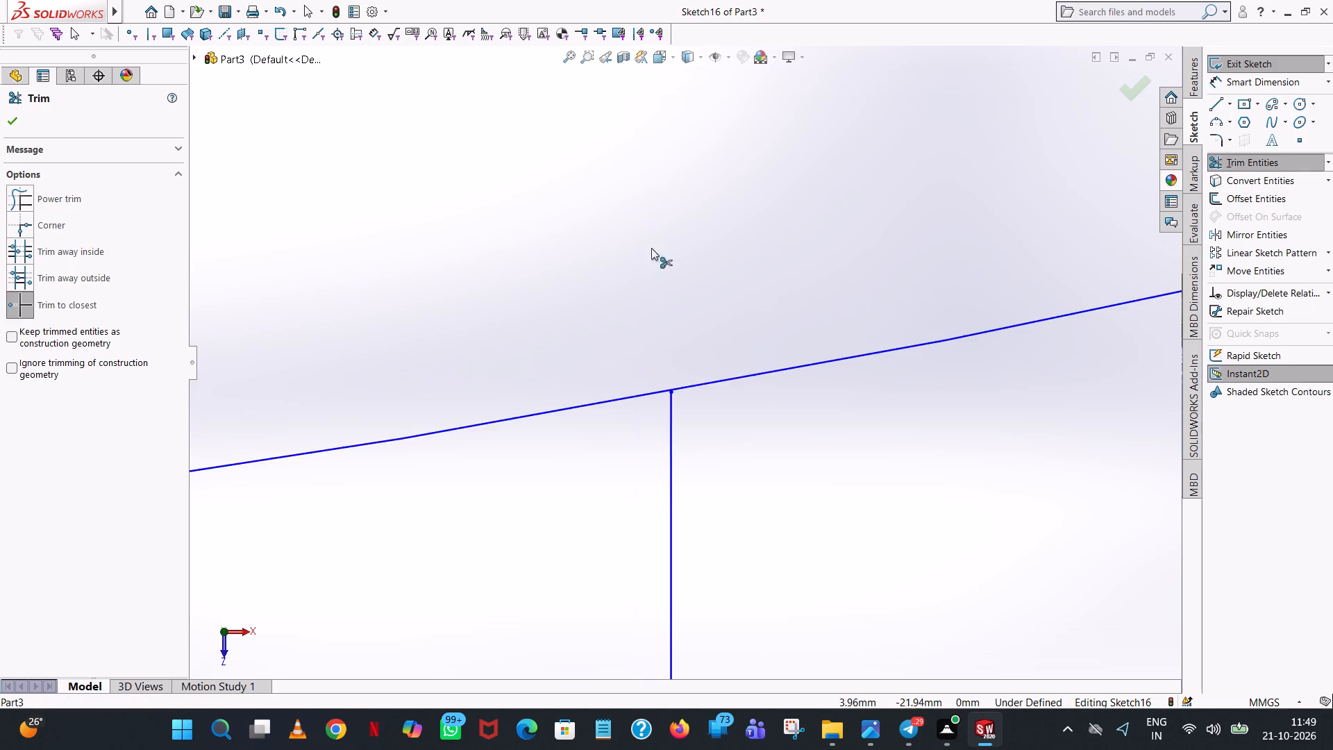
scroll(677, 406, "down", 9)
scroll(707, 267, "down", 7)
scroll(610, 221, "down", 6)
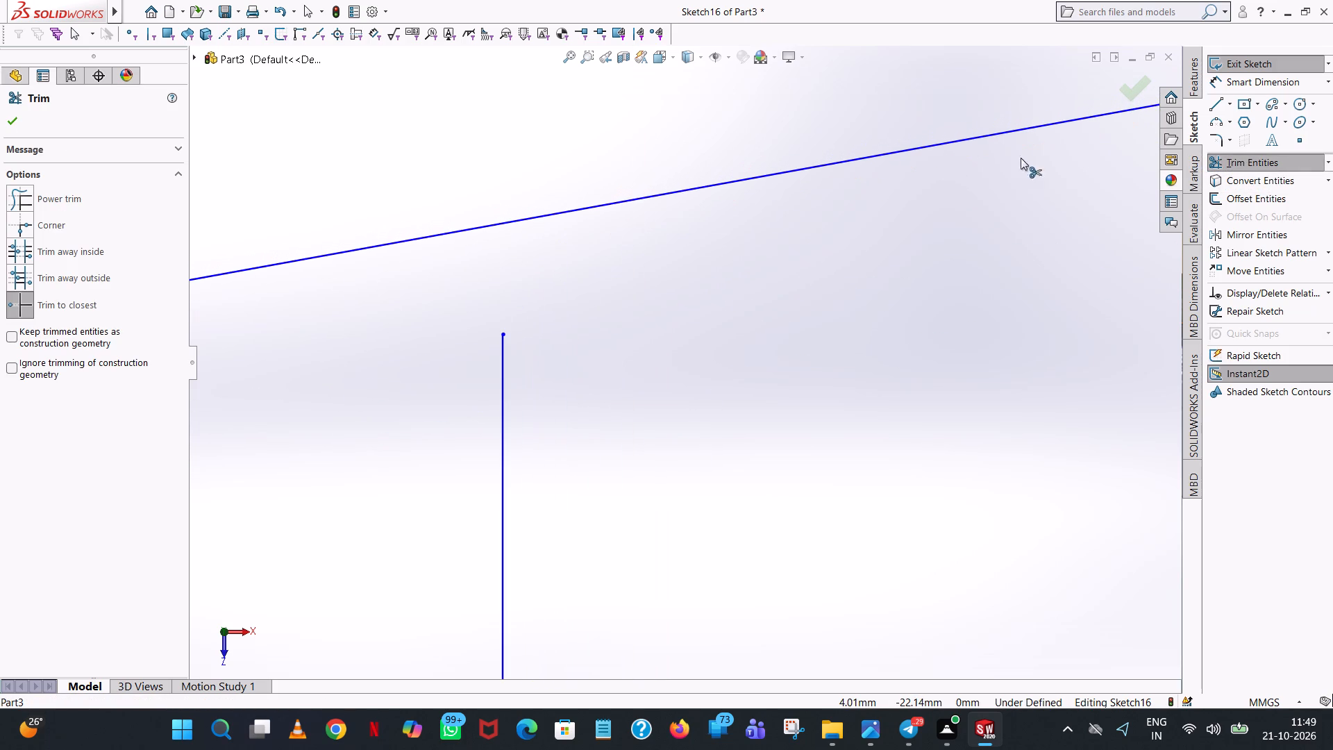
left_click(1218, 107)
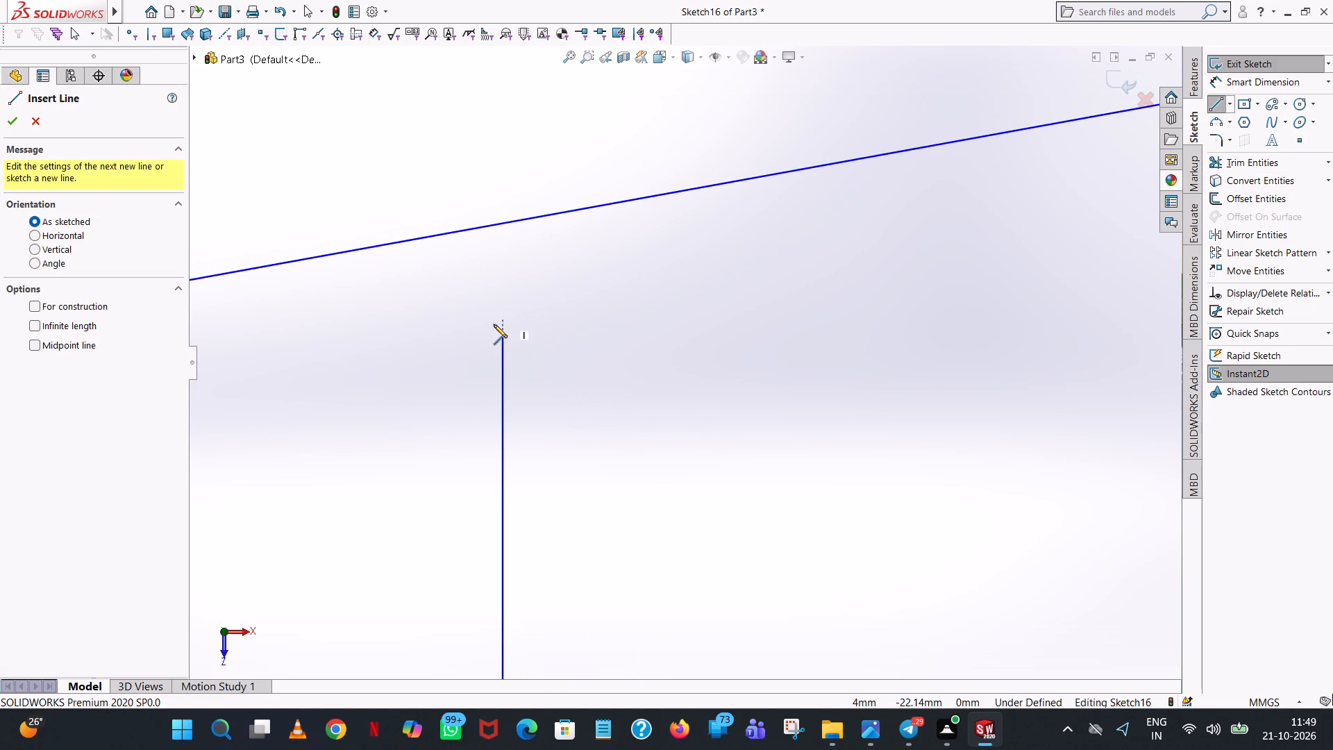
left_click(503, 333)
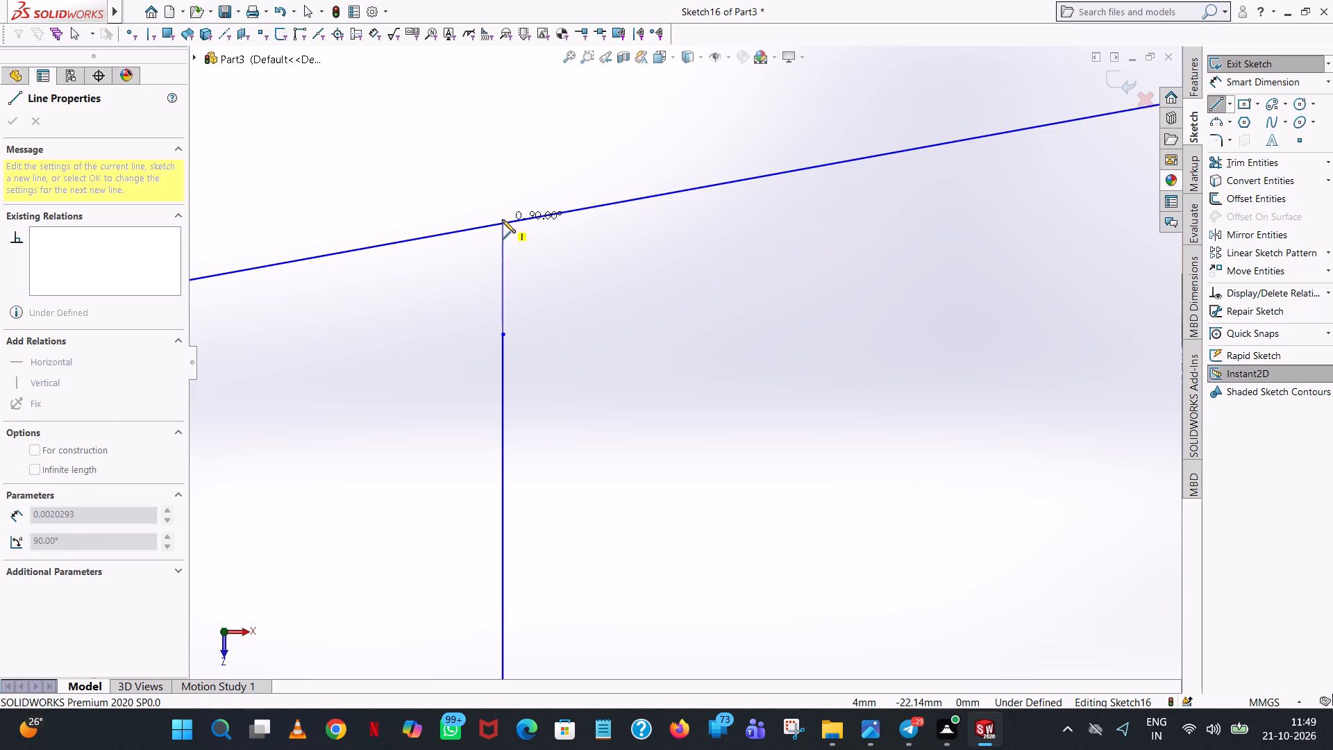
left_click(502, 219)
right_click(502, 219)
left_click(529, 231)
Trim the vertical centre line and the circle's arc segments between the tab's two side lines.
scroll(536, 233, "up", 5)
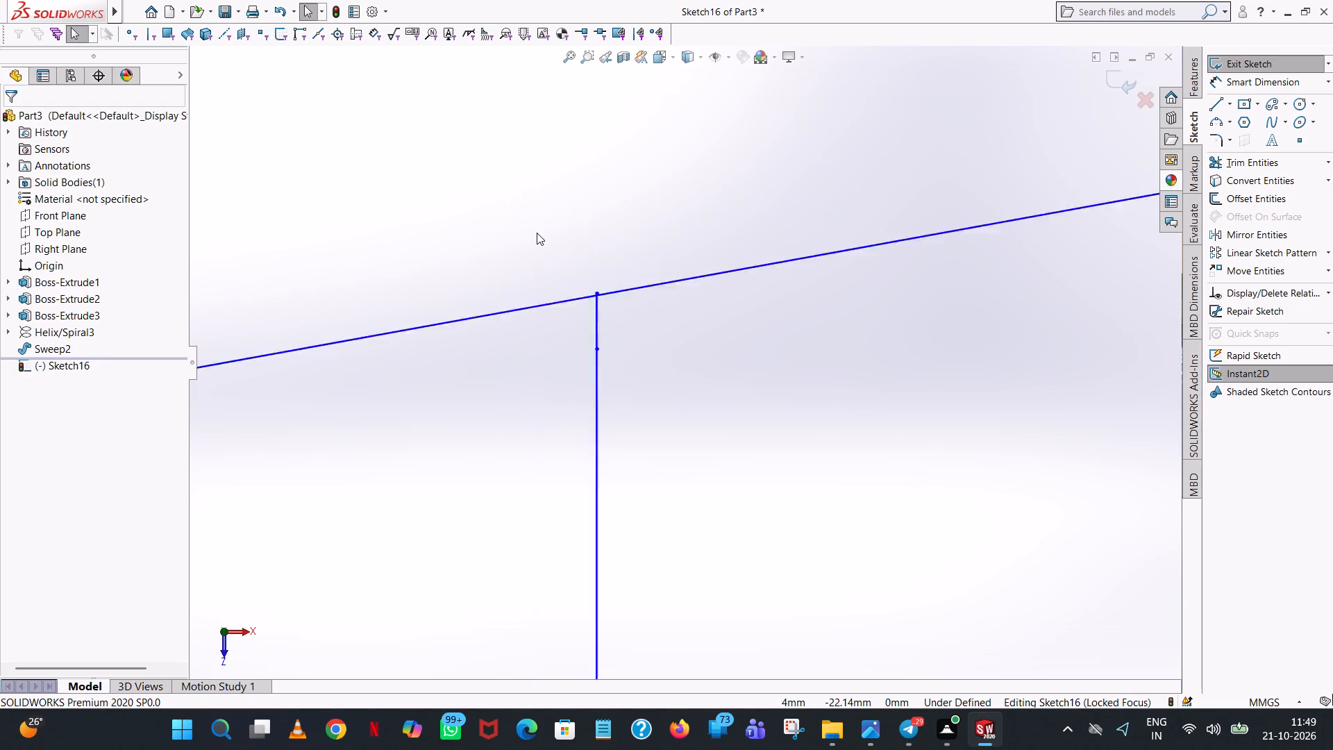
scroll(537, 233, "up", 3)
scroll(675, 334, "up", 8)
scroll(663, 405, "up", 20)
scroll(663, 405, "up", 1)
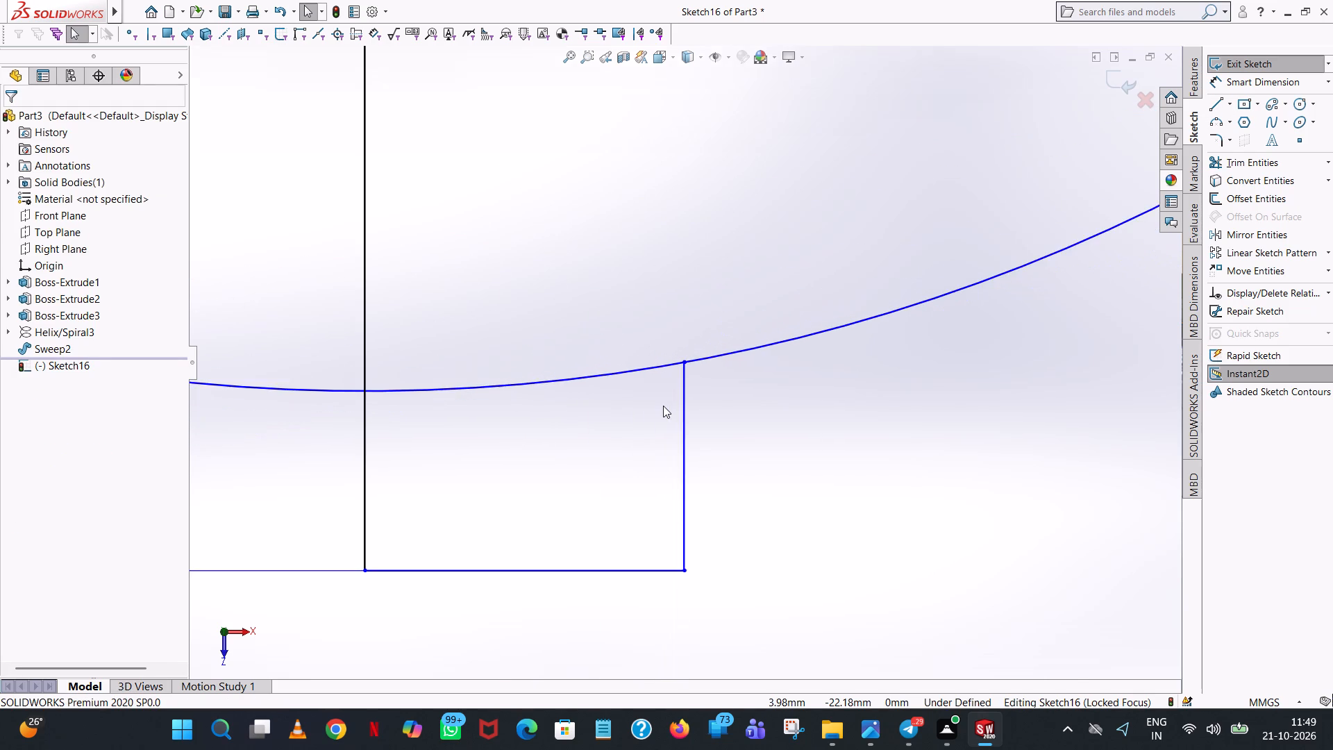
scroll(663, 406, "up", 11)
scroll(692, 329, "down", 6)
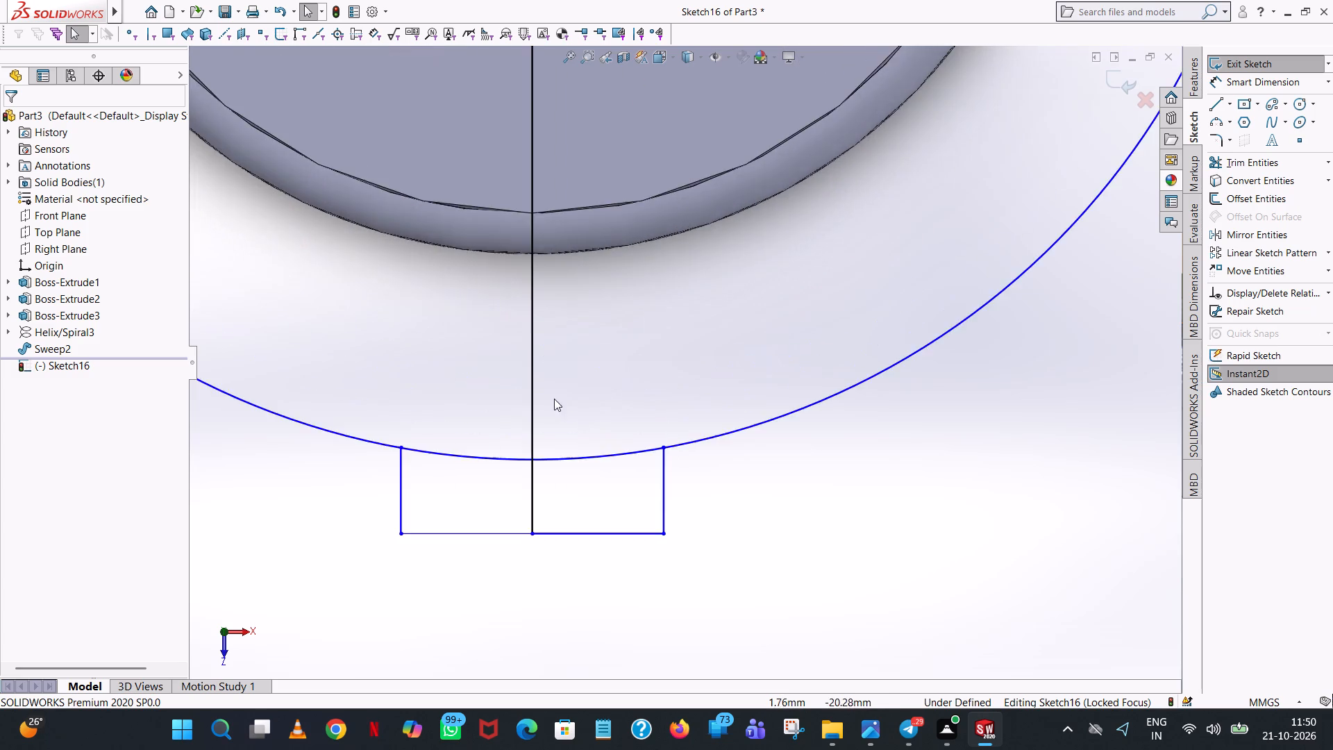
scroll(358, 437, "down", 7)
scroll(659, 397, "down", 13)
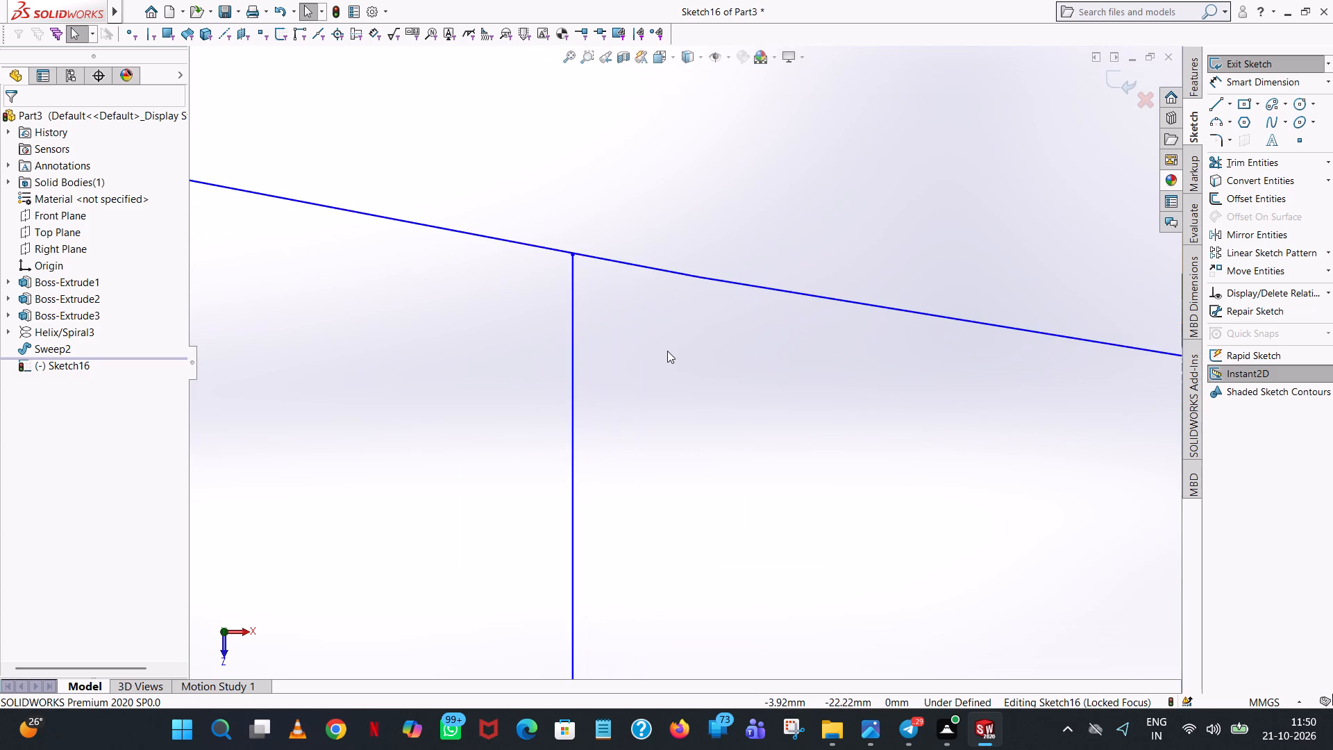
scroll(722, 297, "up", 20)
scroll(722, 297, "up", 5)
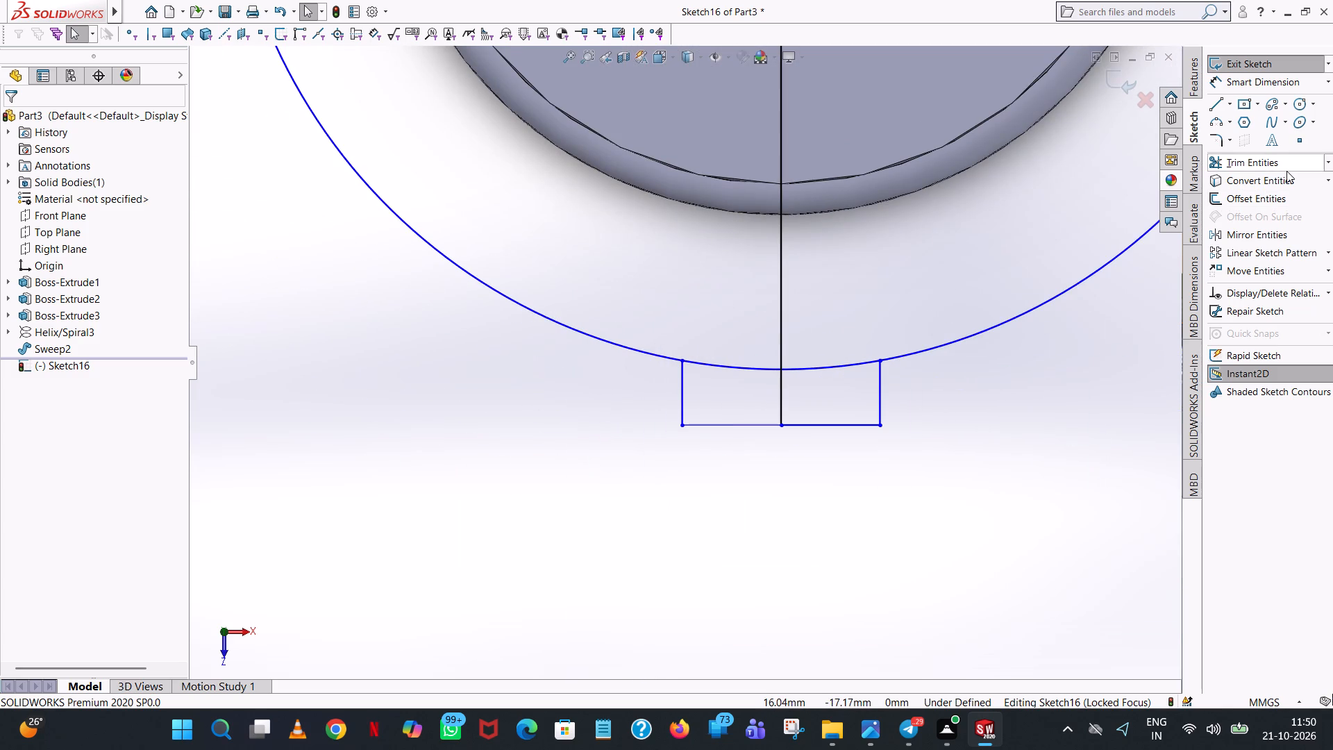
left_click(1286, 171)
left_click(782, 267)
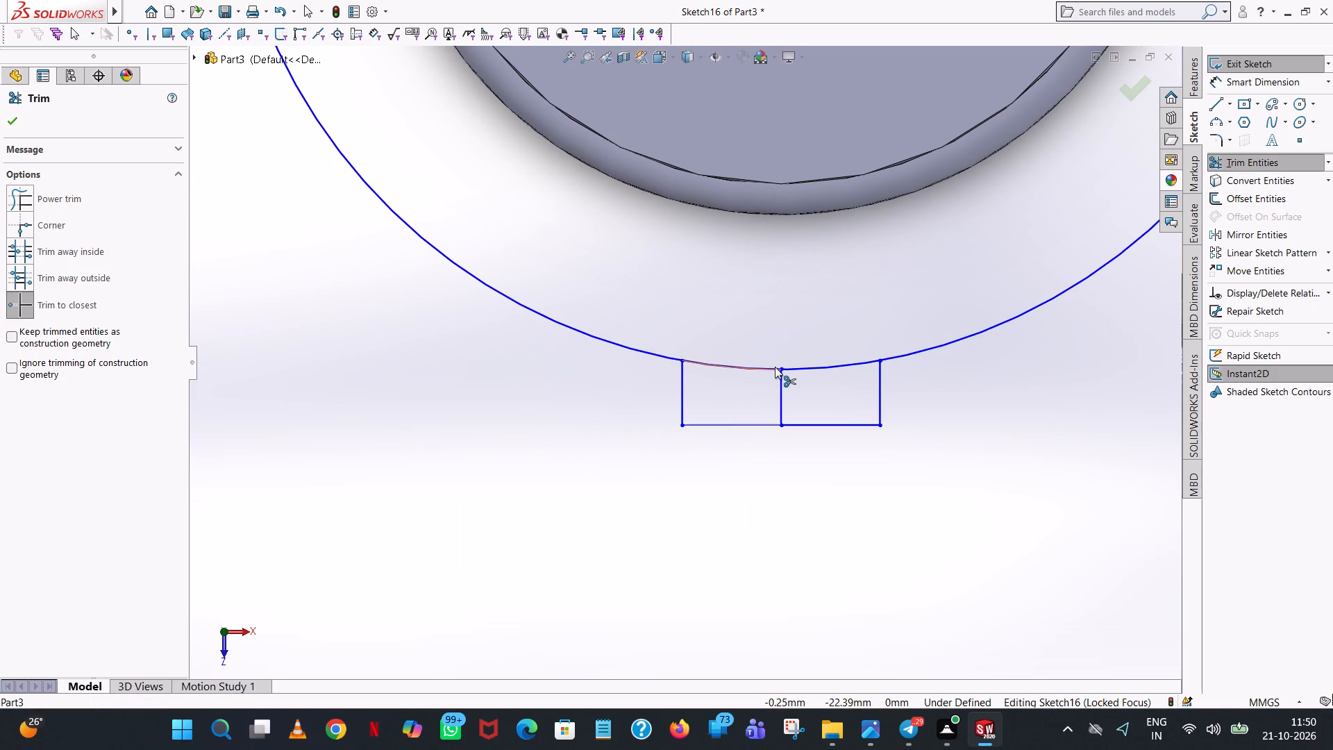
left_click(775, 367)
left_click(807, 371)
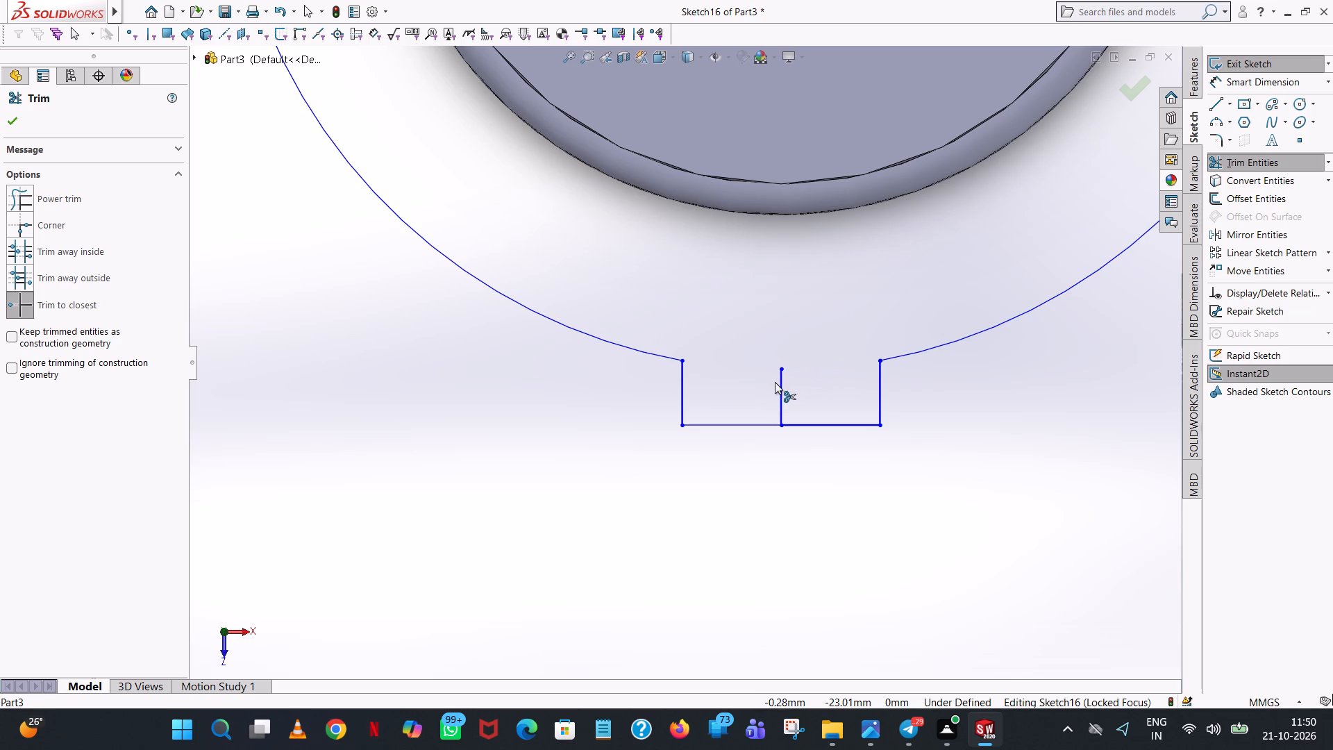
left_click(776, 382)
left_click(778, 382)
Trim the tiny vertical stub projecting above the arc's end at the tab's +X corner.
scroll(885, 374, "down", 9)
scroll(694, 282, "down", 4)
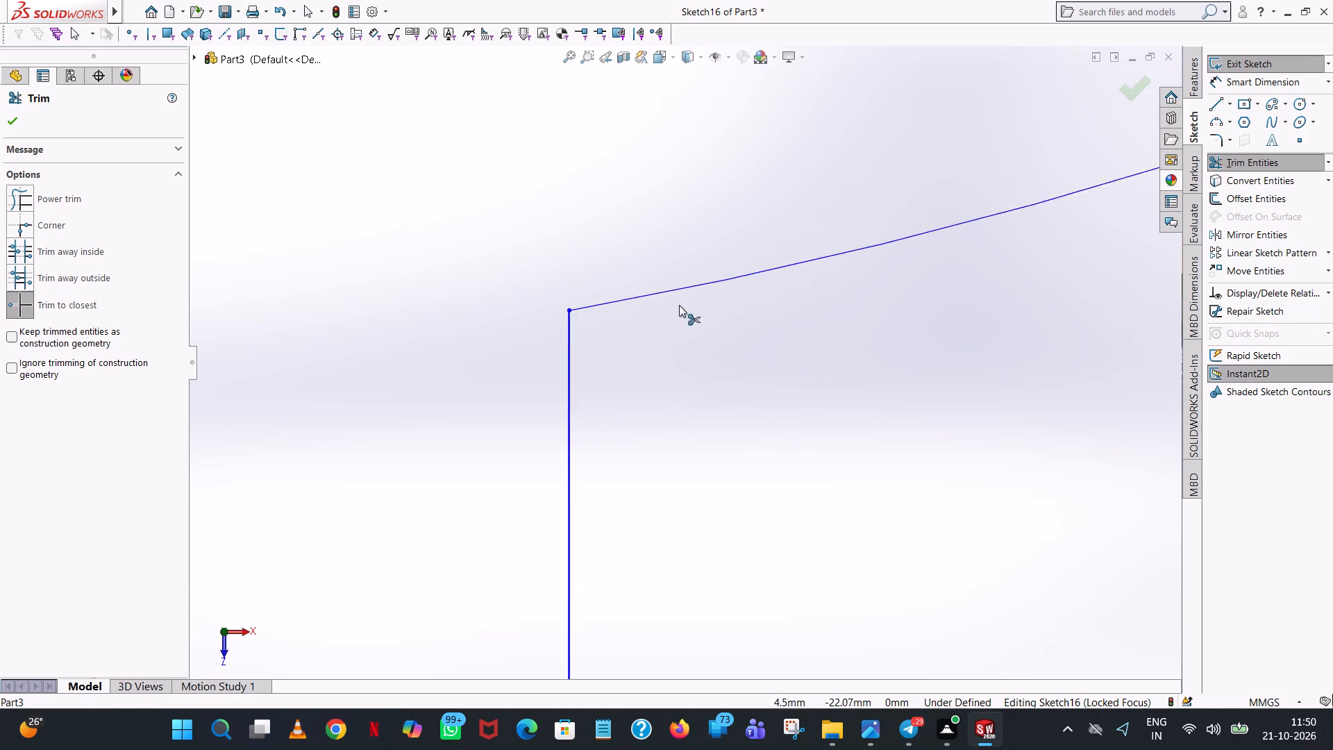
scroll(679, 305, "down", 3)
scroll(479, 325, "down", 12)
scroll(551, 340, "down", 8)
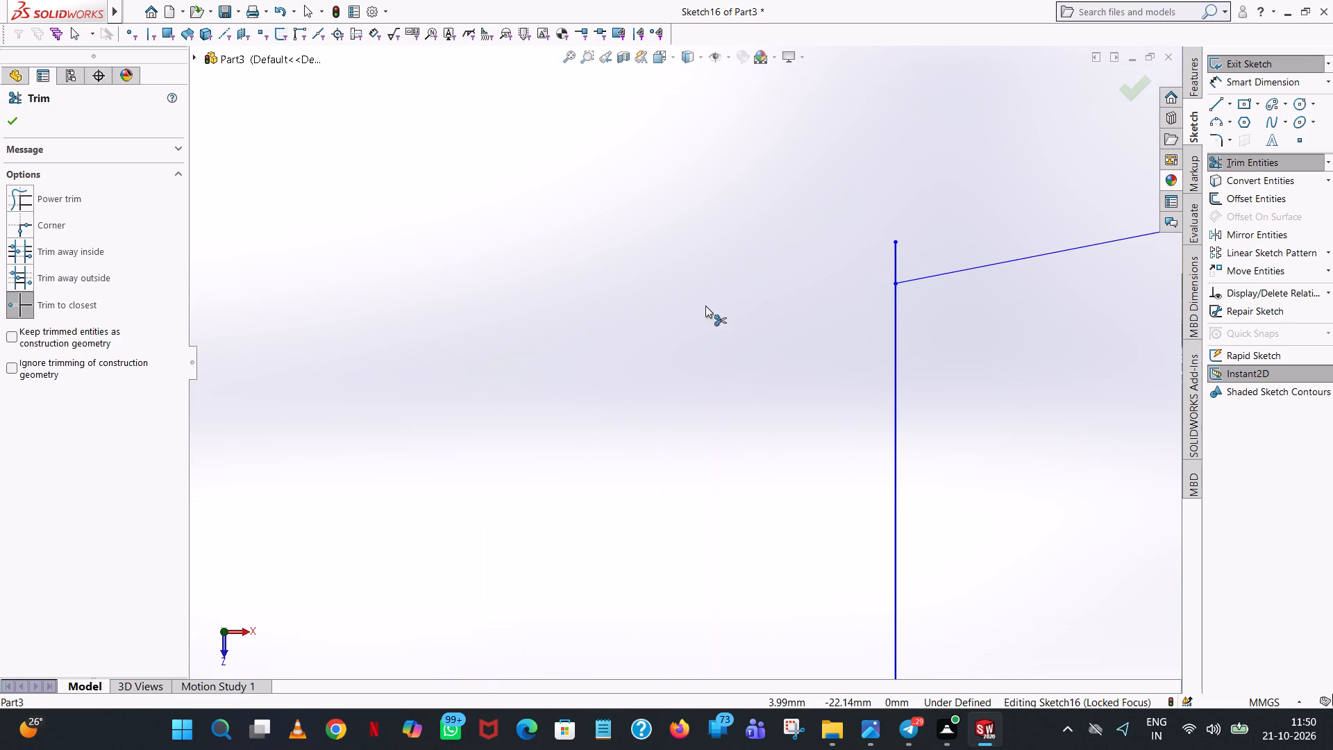
left_click(894, 256)
Sketch a horizontal line about 22 mm long from the rod's inner -X edge through the origin.
scroll(695, 348, "up", 10)
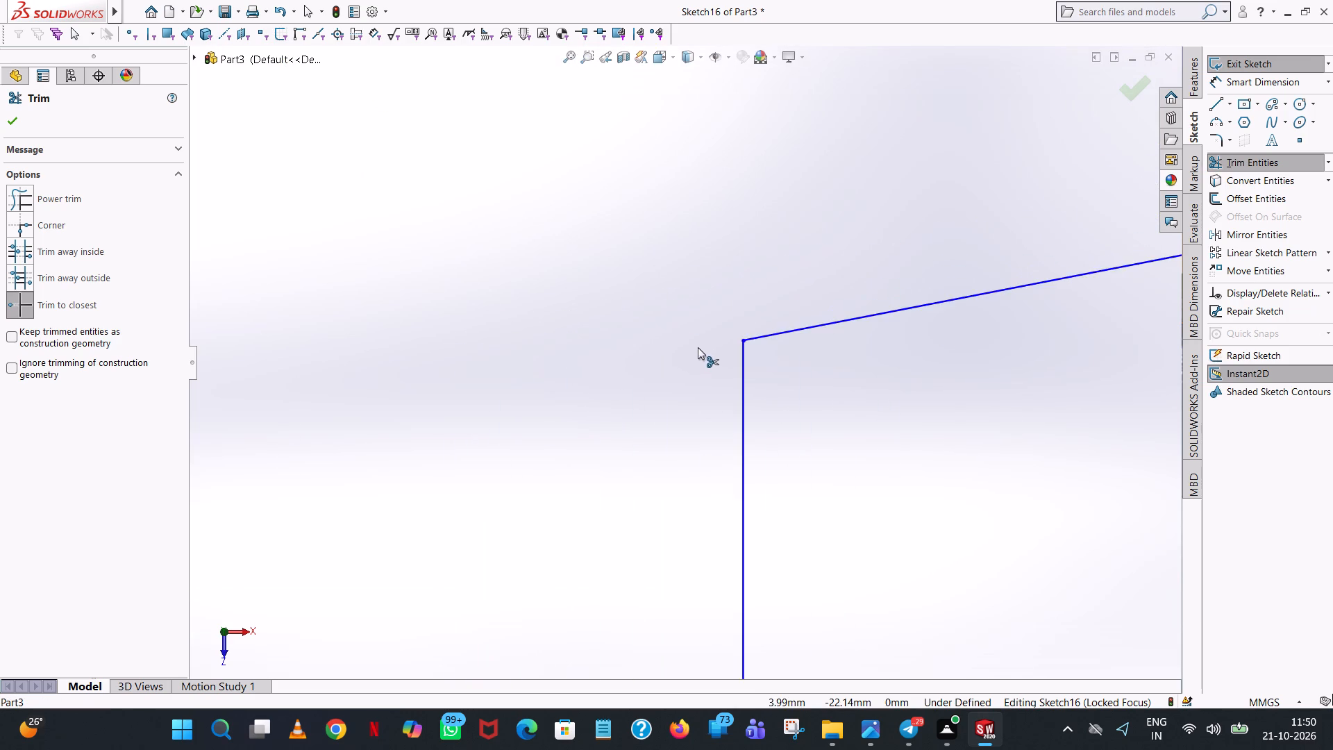
scroll(698, 347, "up", 20)
scroll(698, 347, "up", 9)
scroll(536, 406, "down", 10)
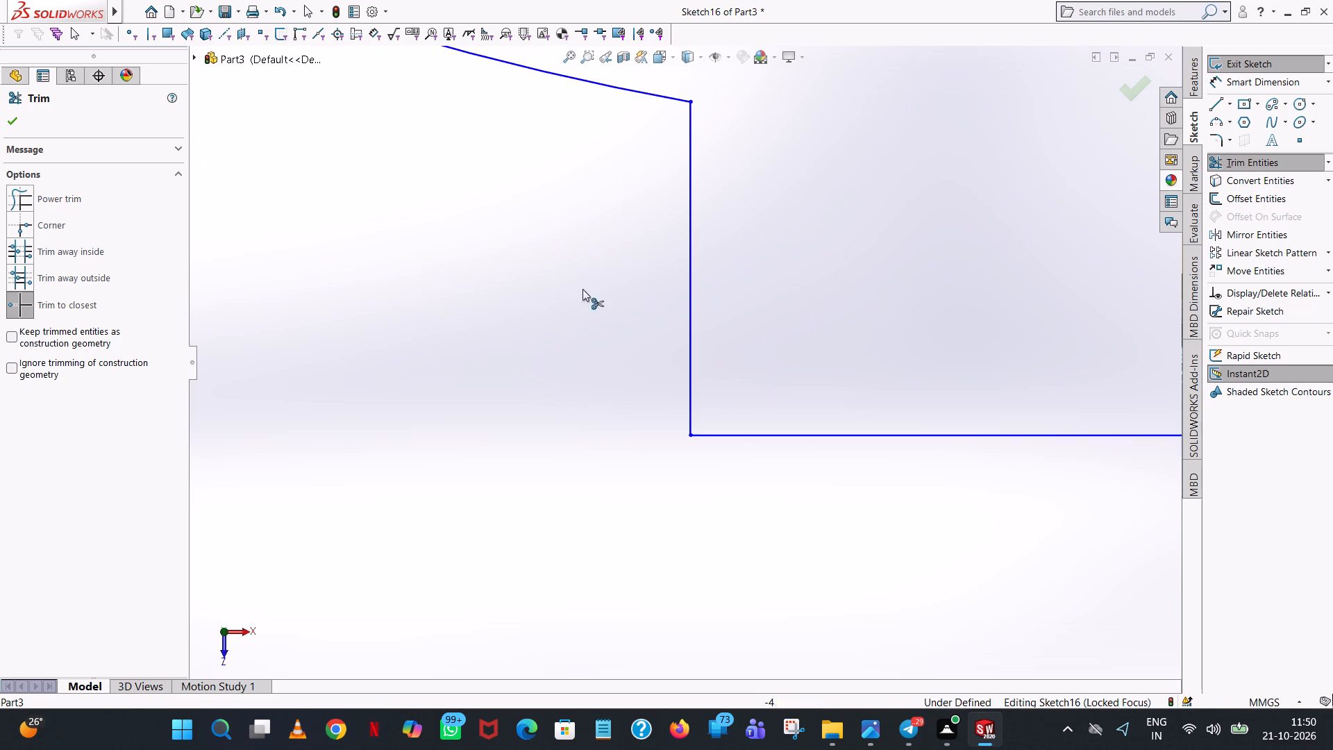
scroll(681, 109, "down", 8)
scroll(712, 261, "down", 8)
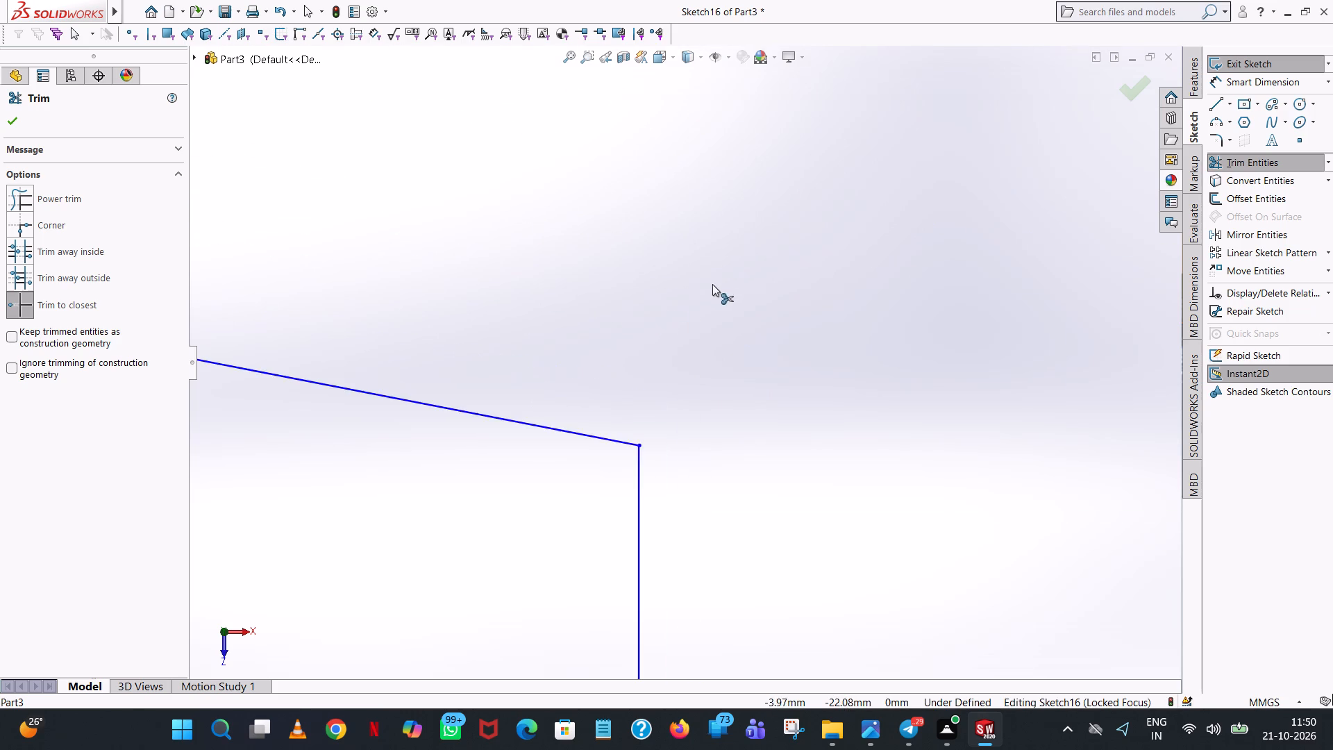
scroll(630, 491, "down", 5)
scroll(735, 334, "up", 20)
scroll(735, 334, "up", 7)
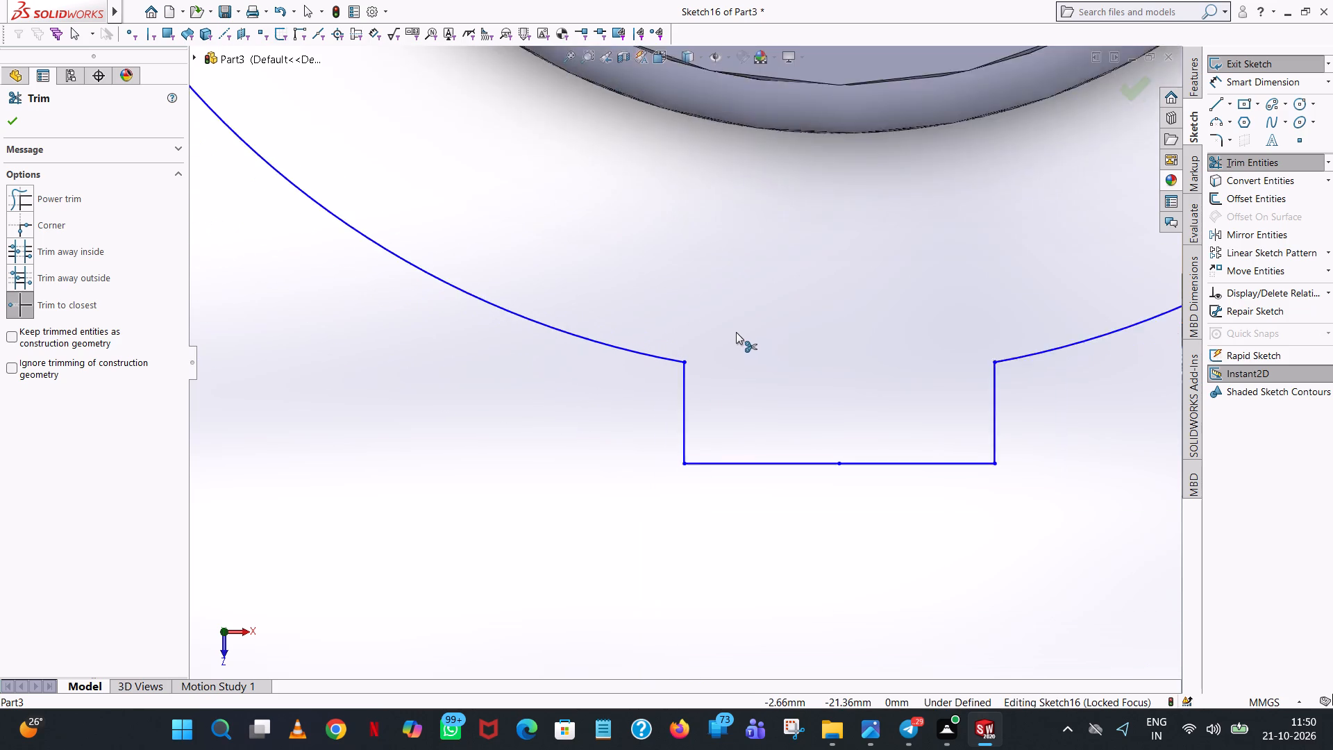
scroll(736, 332, "up", 19)
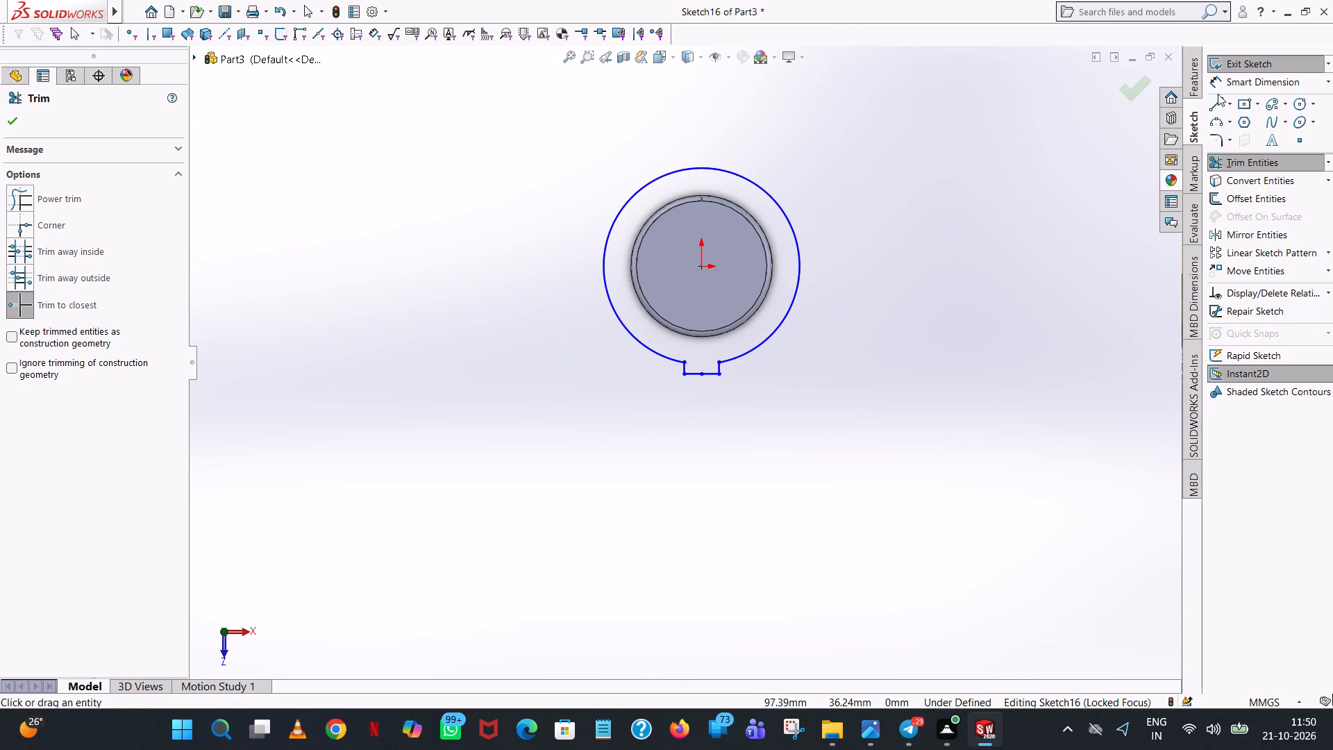
left_click(1217, 94)
left_click(1212, 103)
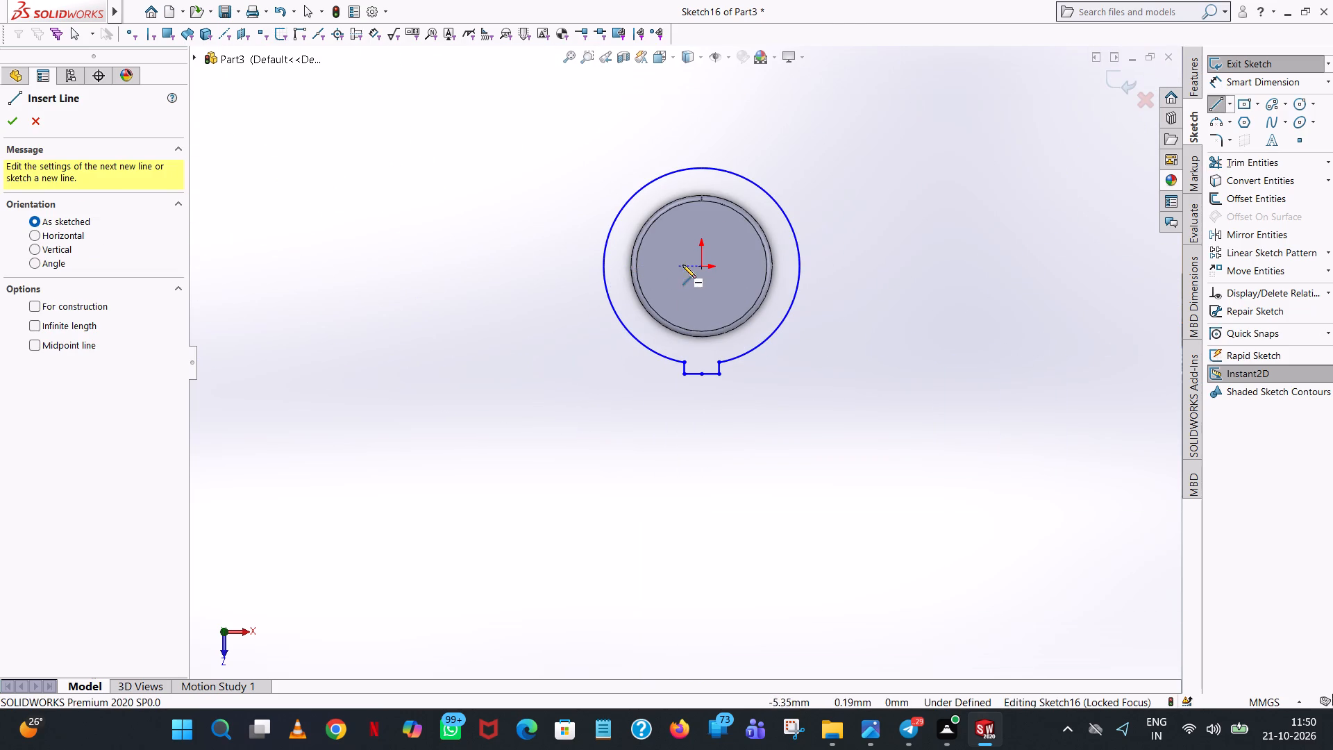
left_click(635, 267)
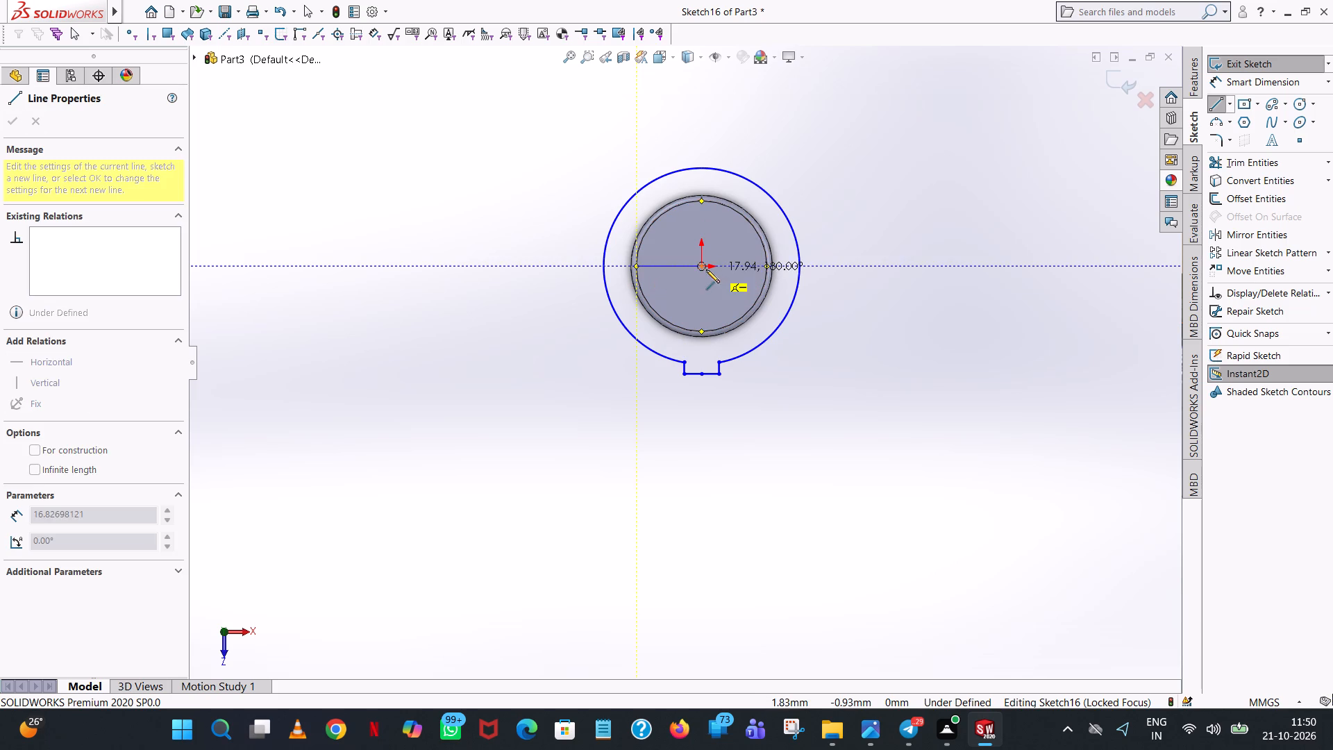
left_click(732, 266)
right_click(732, 266)
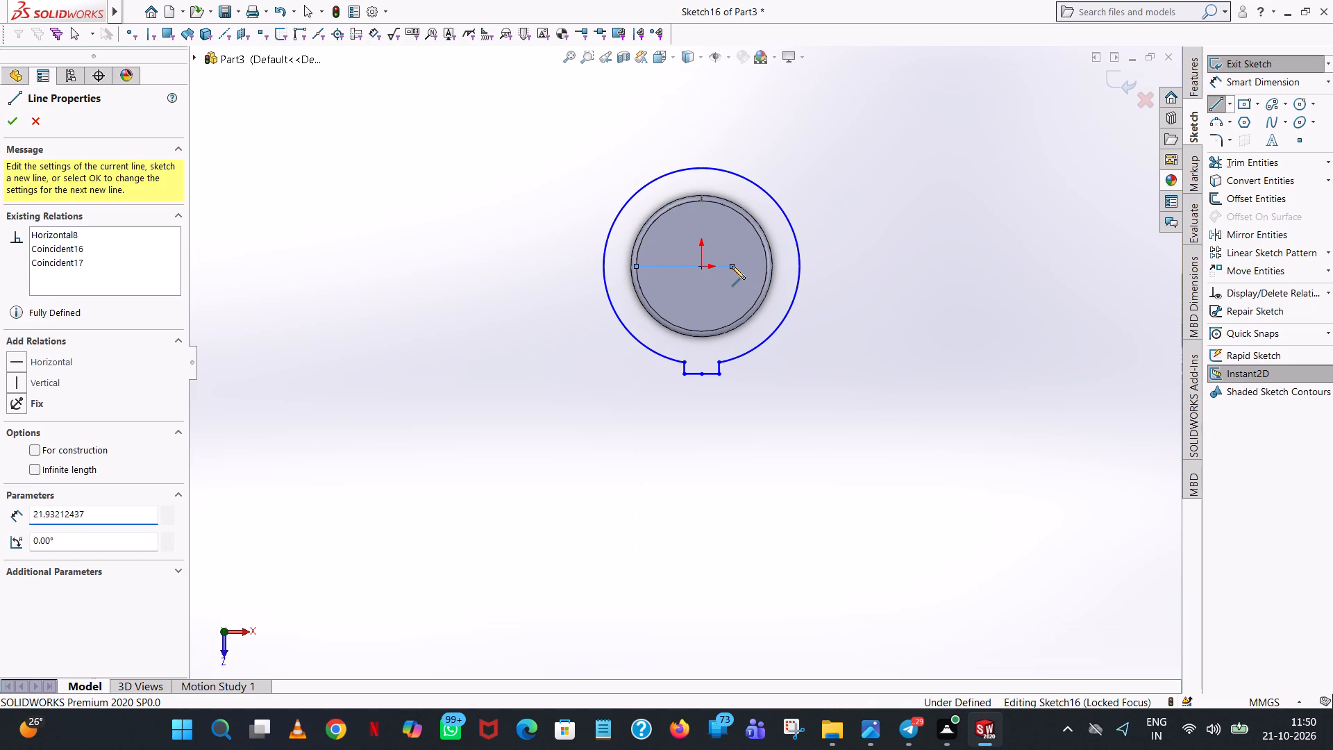
left_click(769, 272)
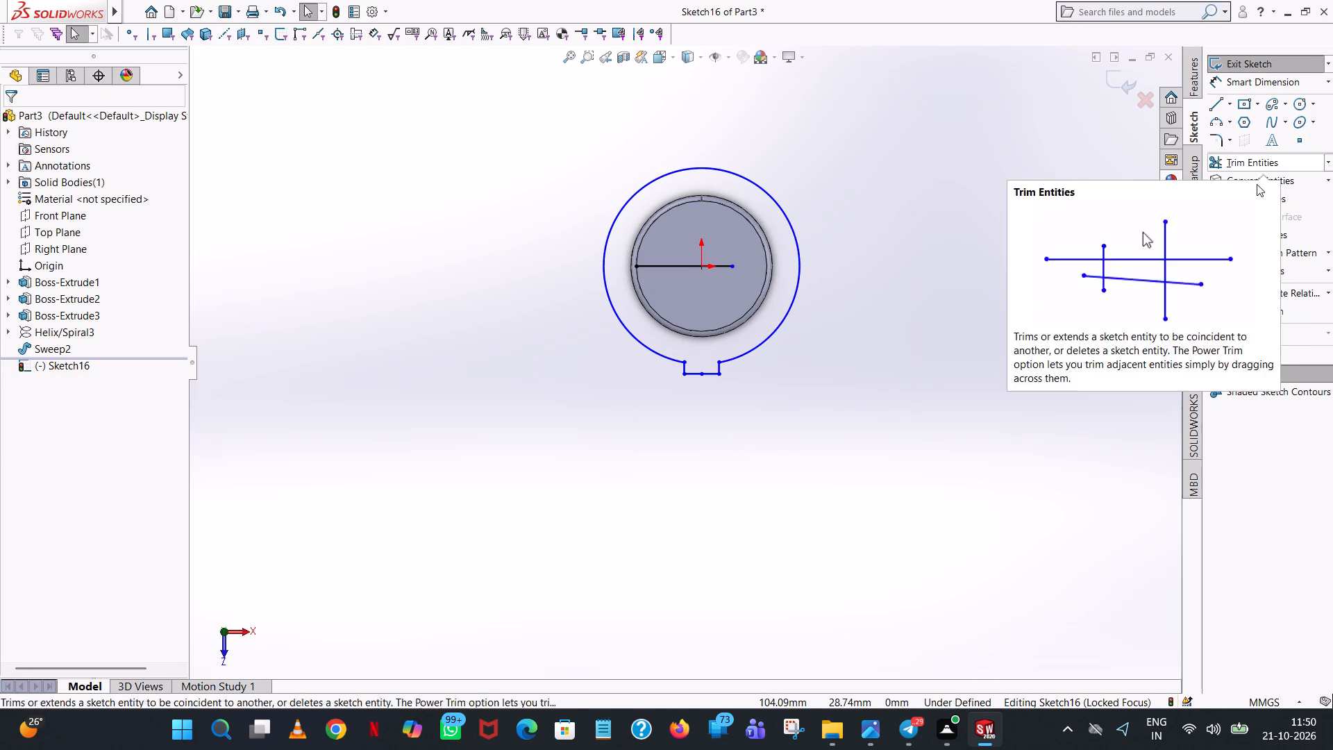
Mirror the +Z tab's four outline lines about the horizontal line through the origin, keeping the originals.
left_click(1244, 240)
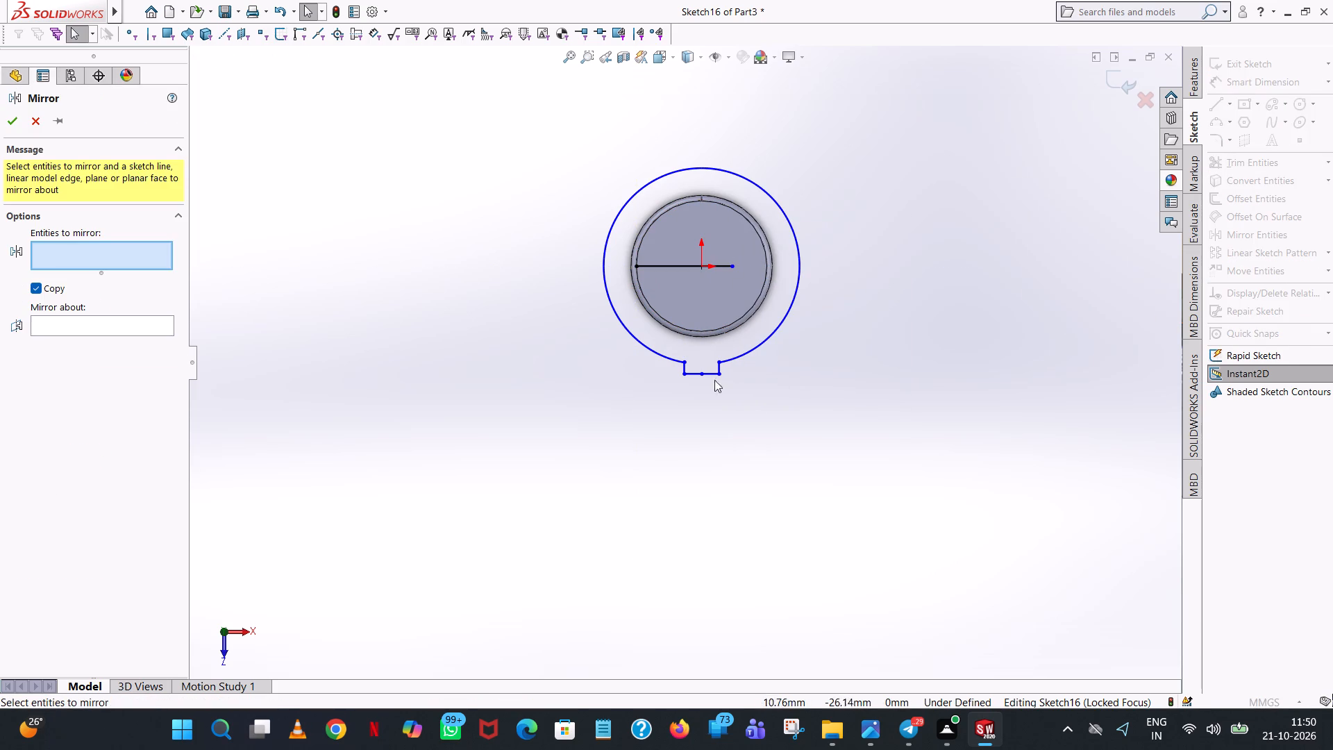
scroll(709, 378, "down", 9)
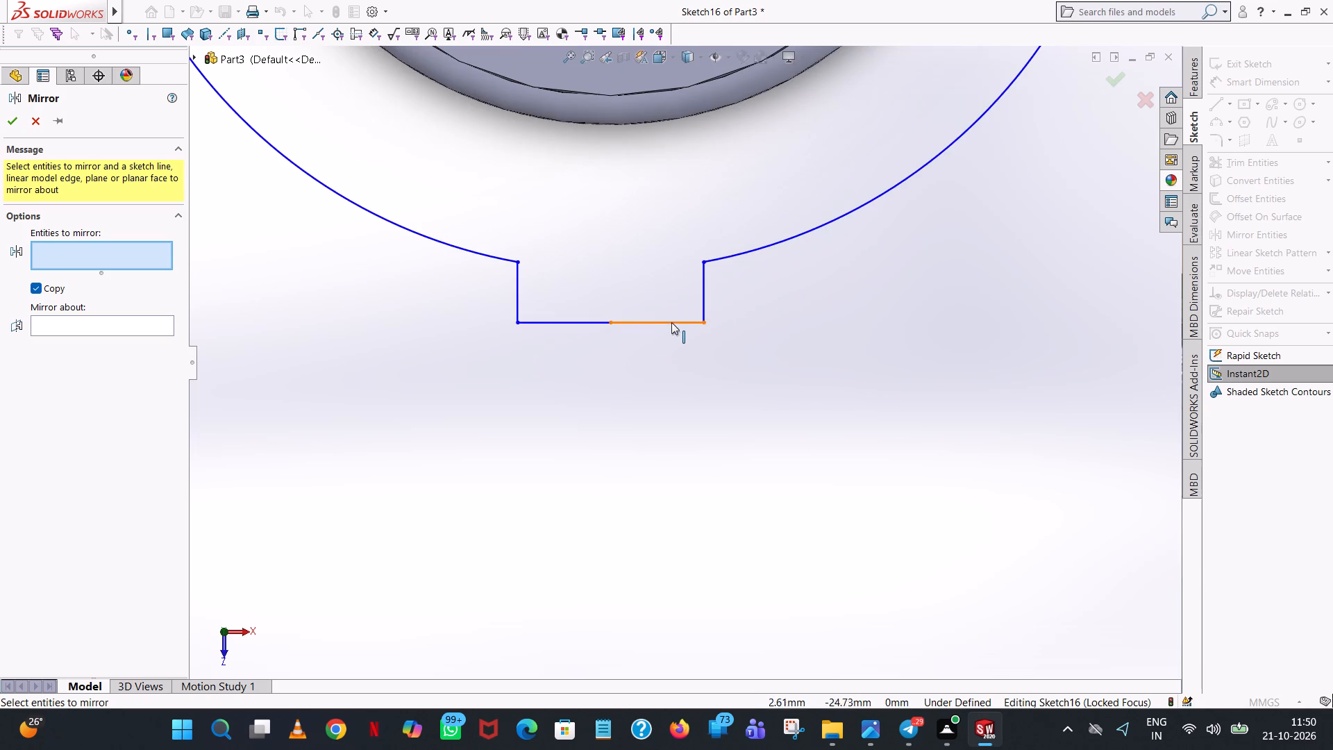
left_click(671, 322)
left_click(702, 297)
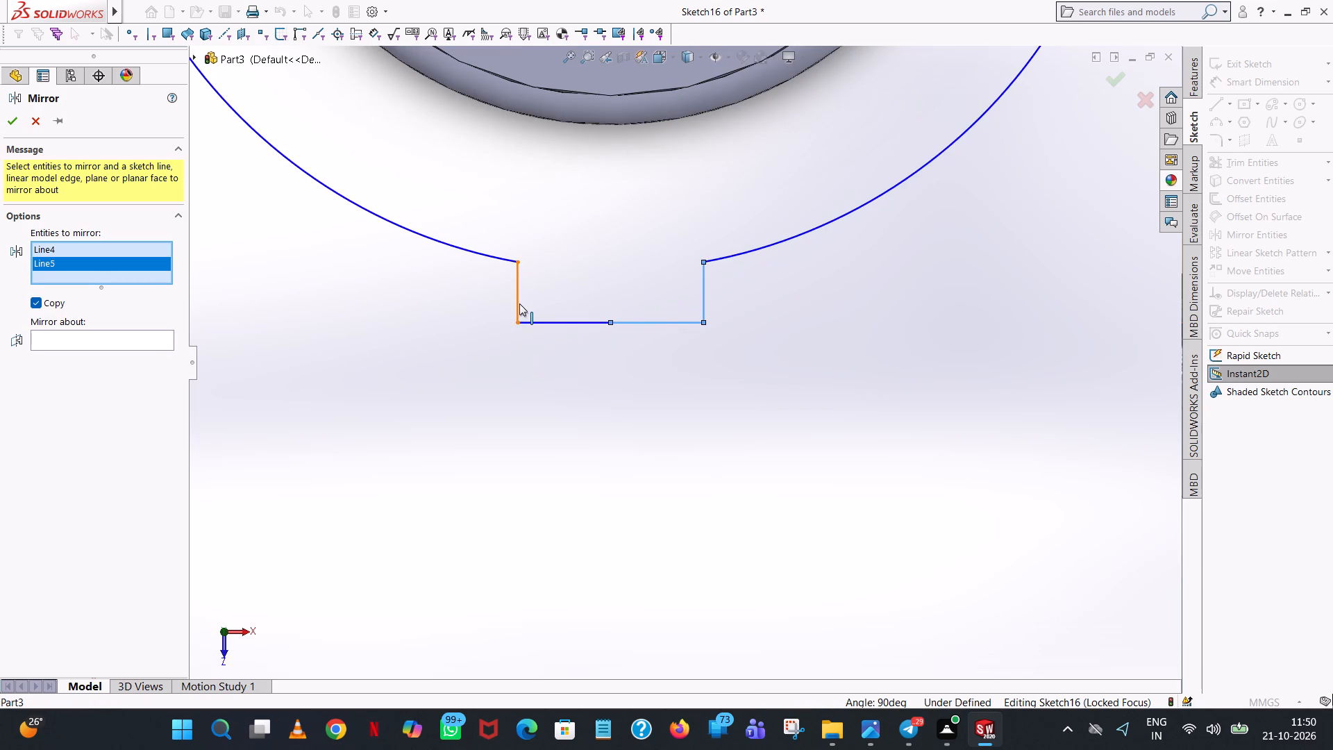
left_click(519, 302)
left_click(557, 324)
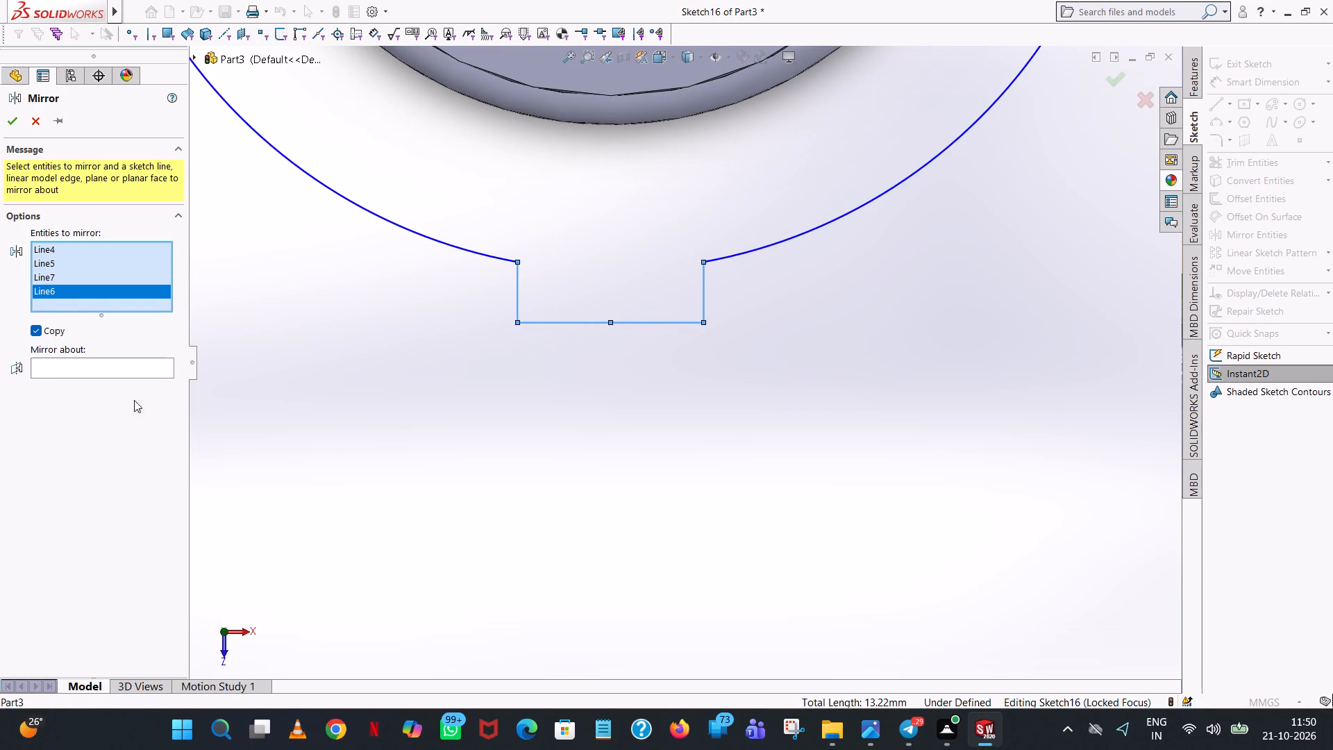
left_click(83, 362)
scroll(352, 223, "up", 6)
scroll(607, 126, "up", 3)
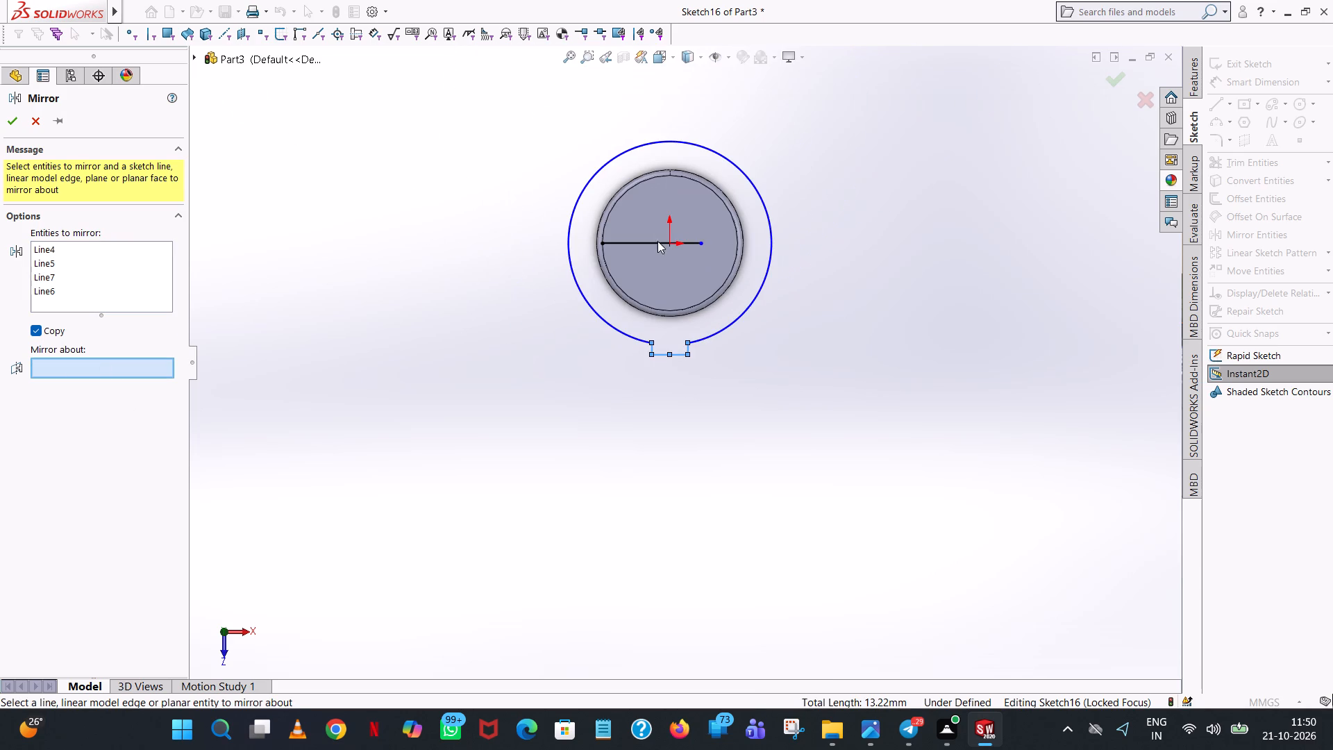
left_click(653, 244)
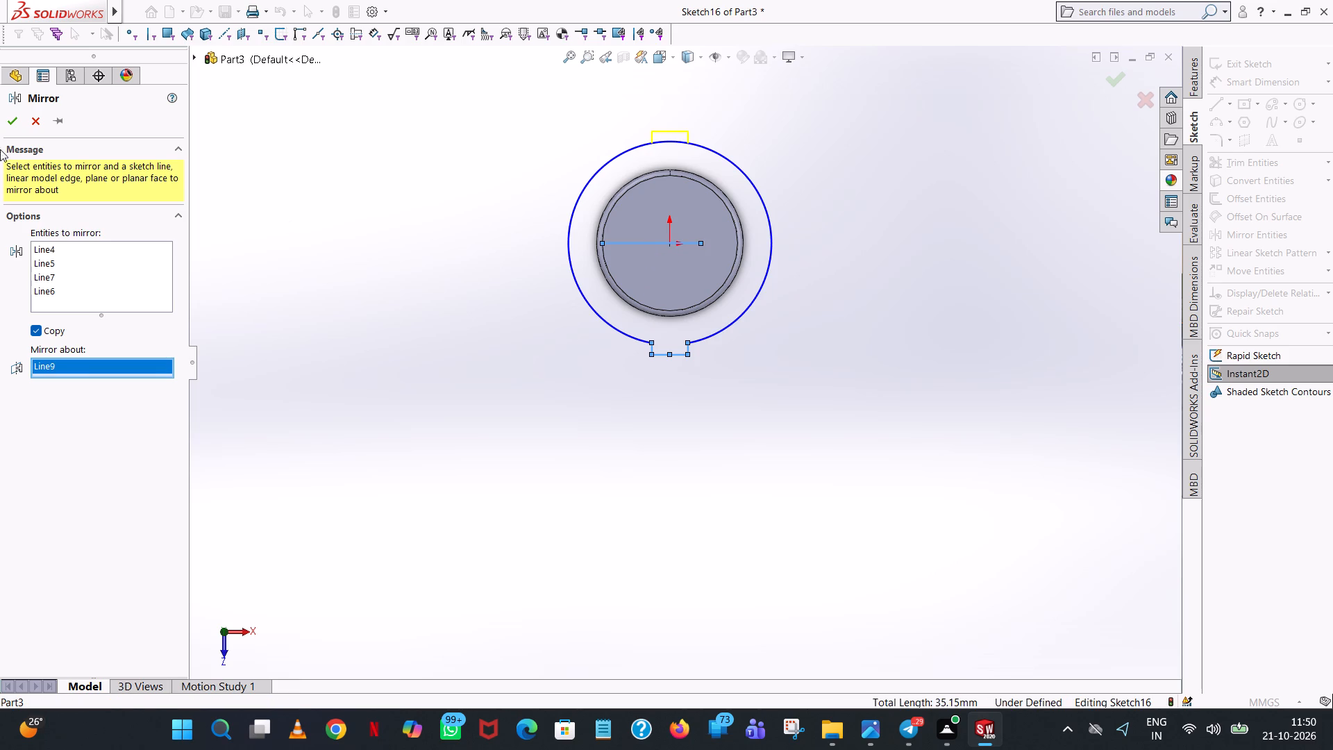
left_click(16, 116)
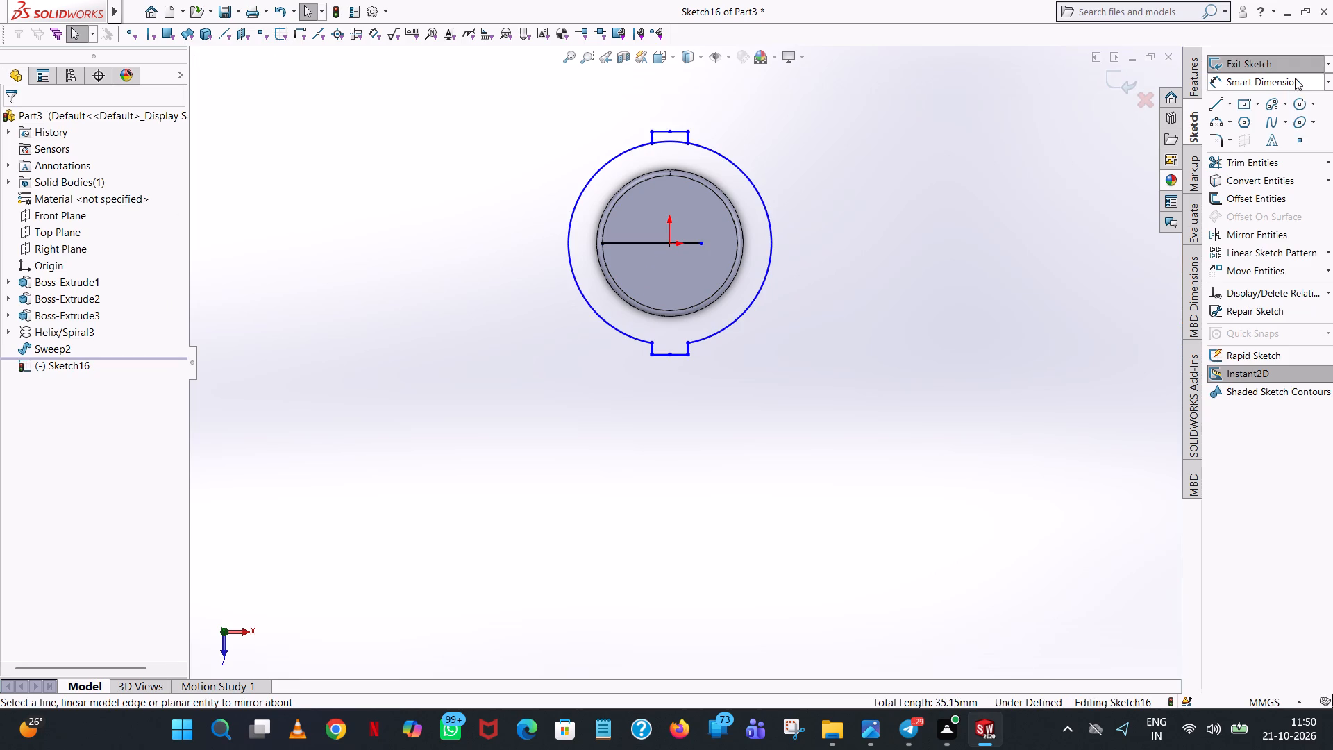
Trim the circle's arc between the mirrored tab's side lines and remove the horizontal line through the origin.
left_click(1253, 154)
scroll(694, 187, "down", 8)
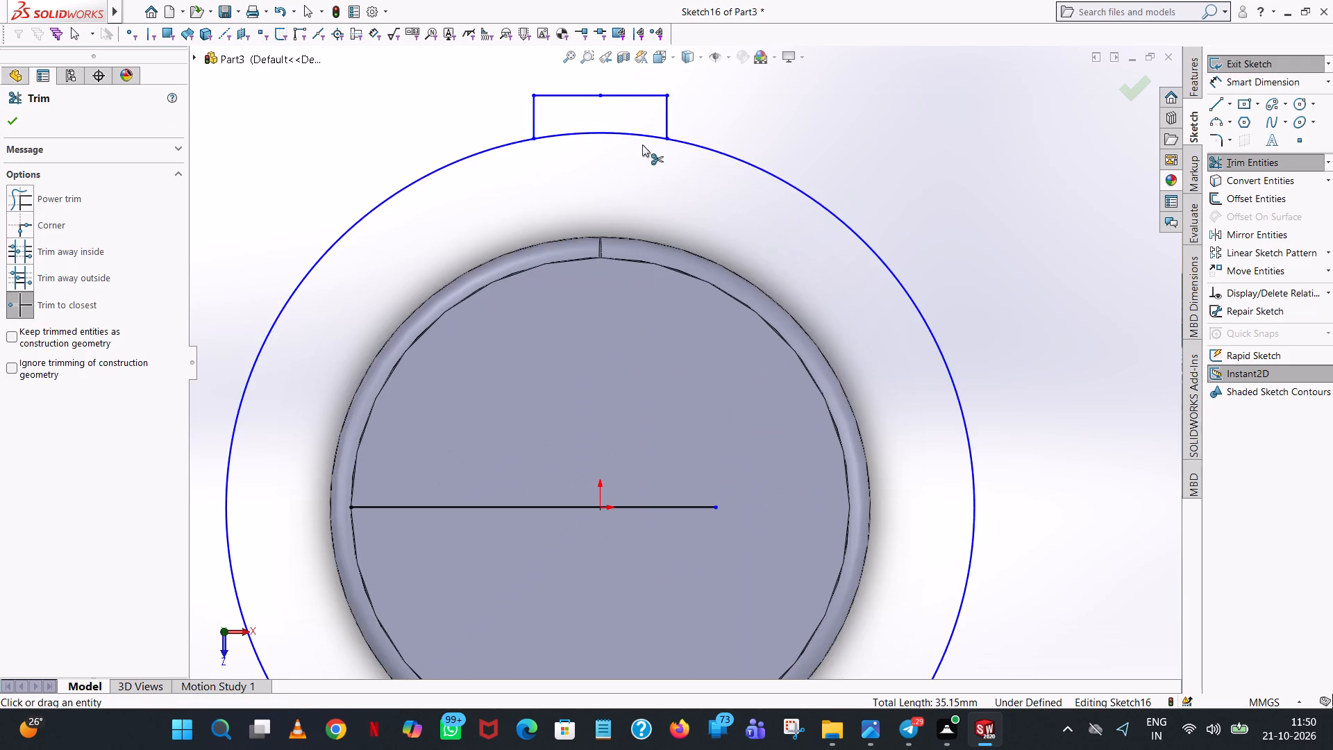
left_click(635, 133)
double_click(658, 577)
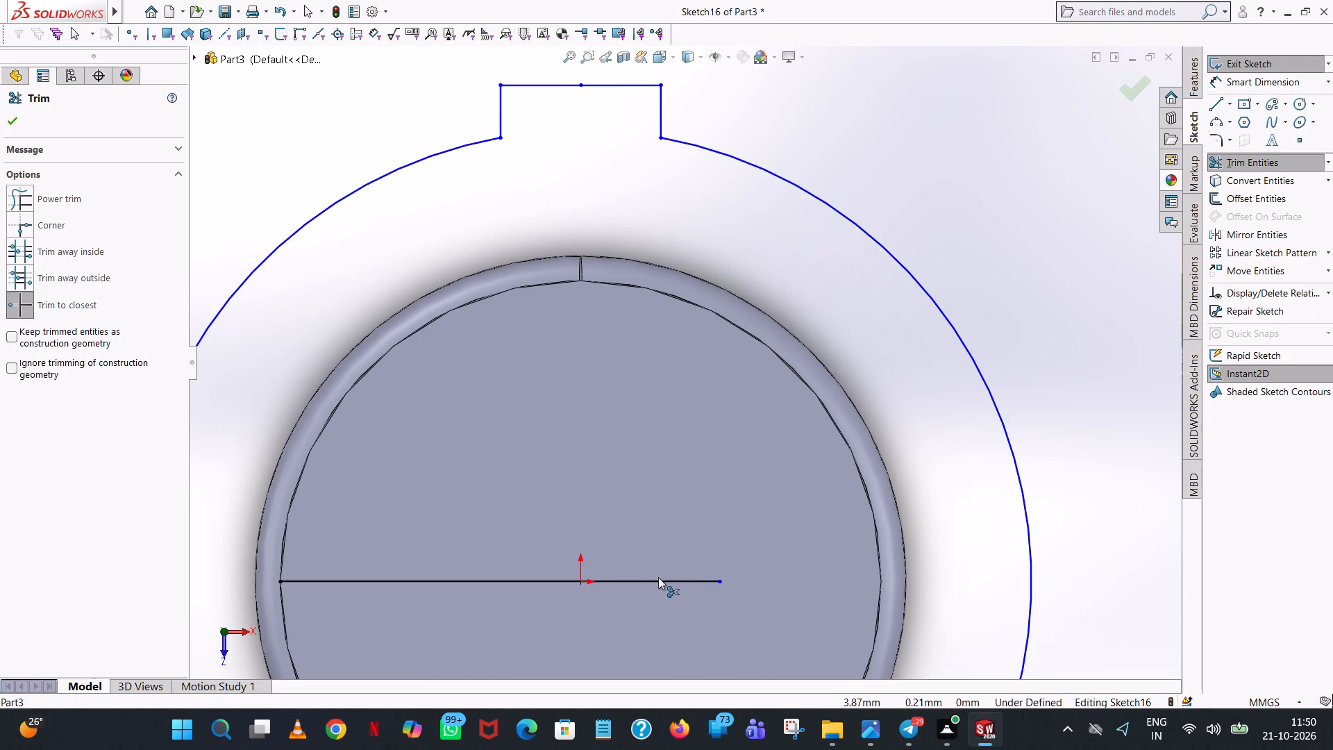
scroll(726, 462, "up", 6)
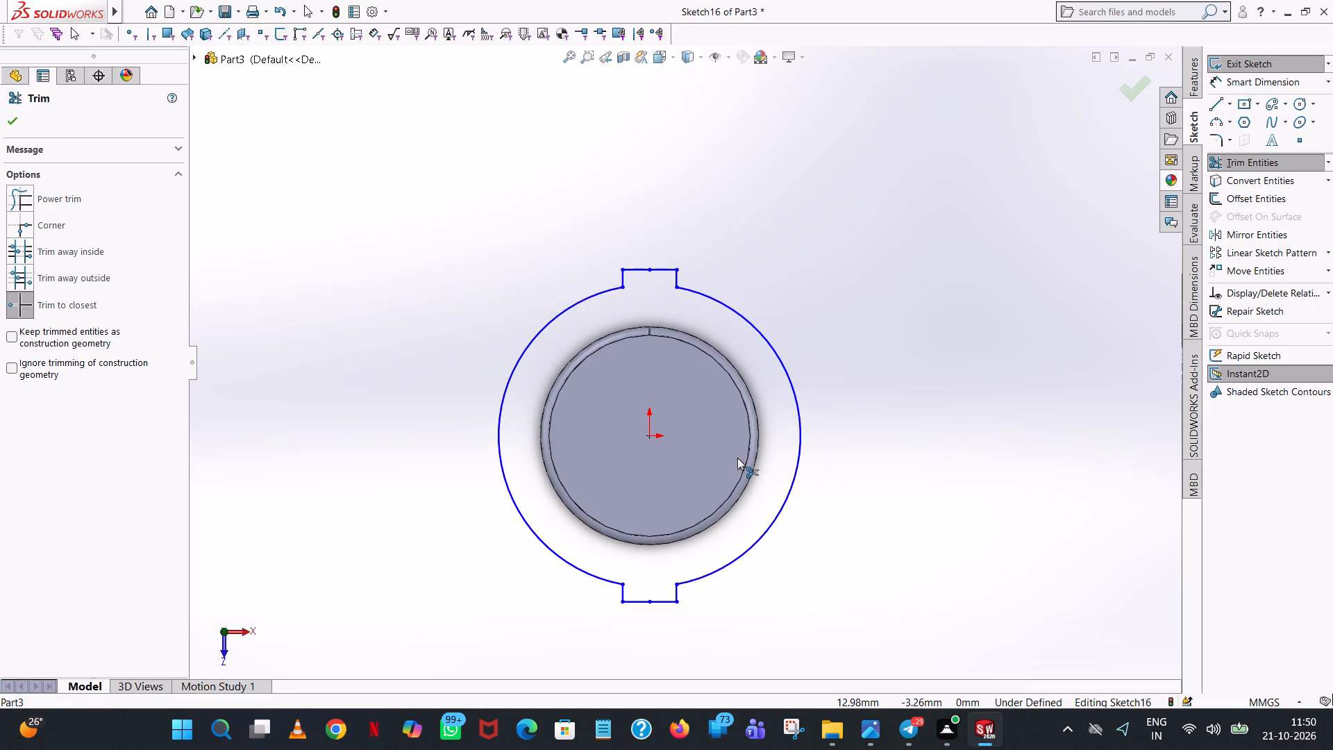
Dimension the radius of the profile's +X arc.
scroll(737, 458, "up", 1)
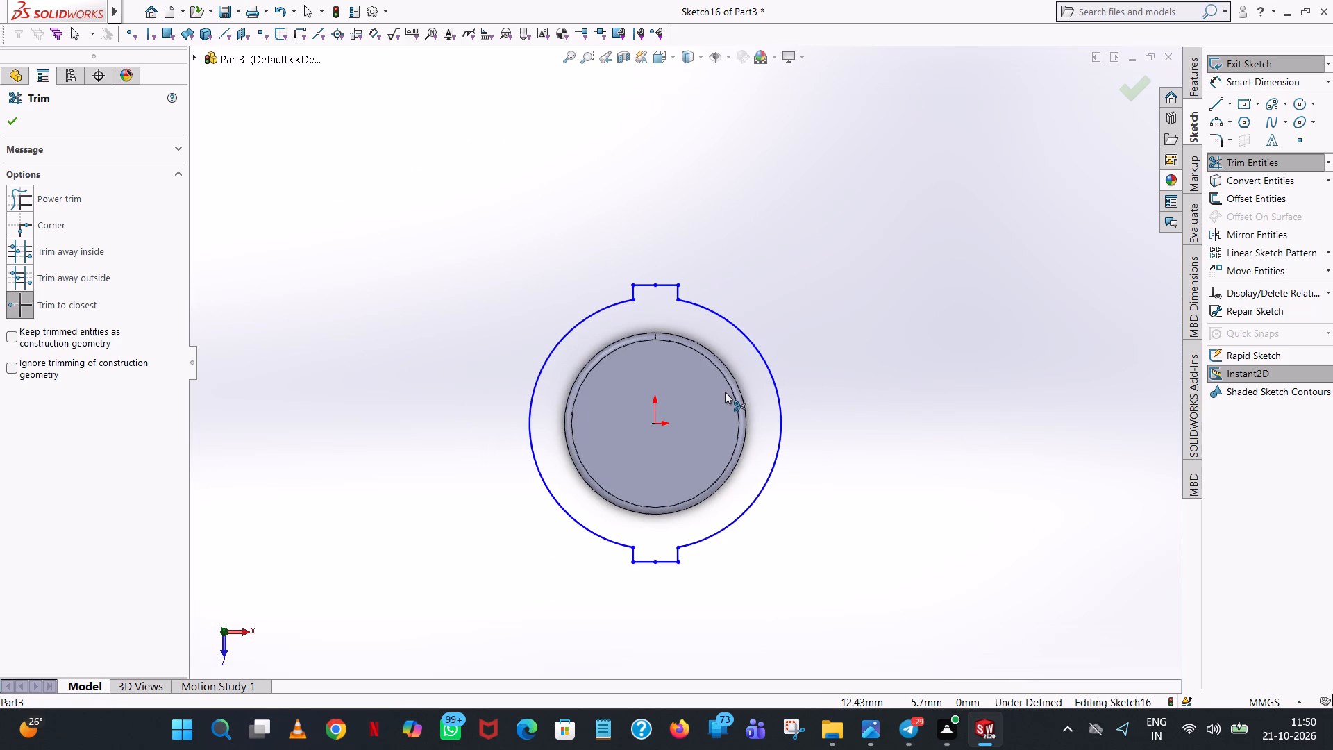
left_click(1243, 76)
left_click(764, 367)
left_click(966, 321)
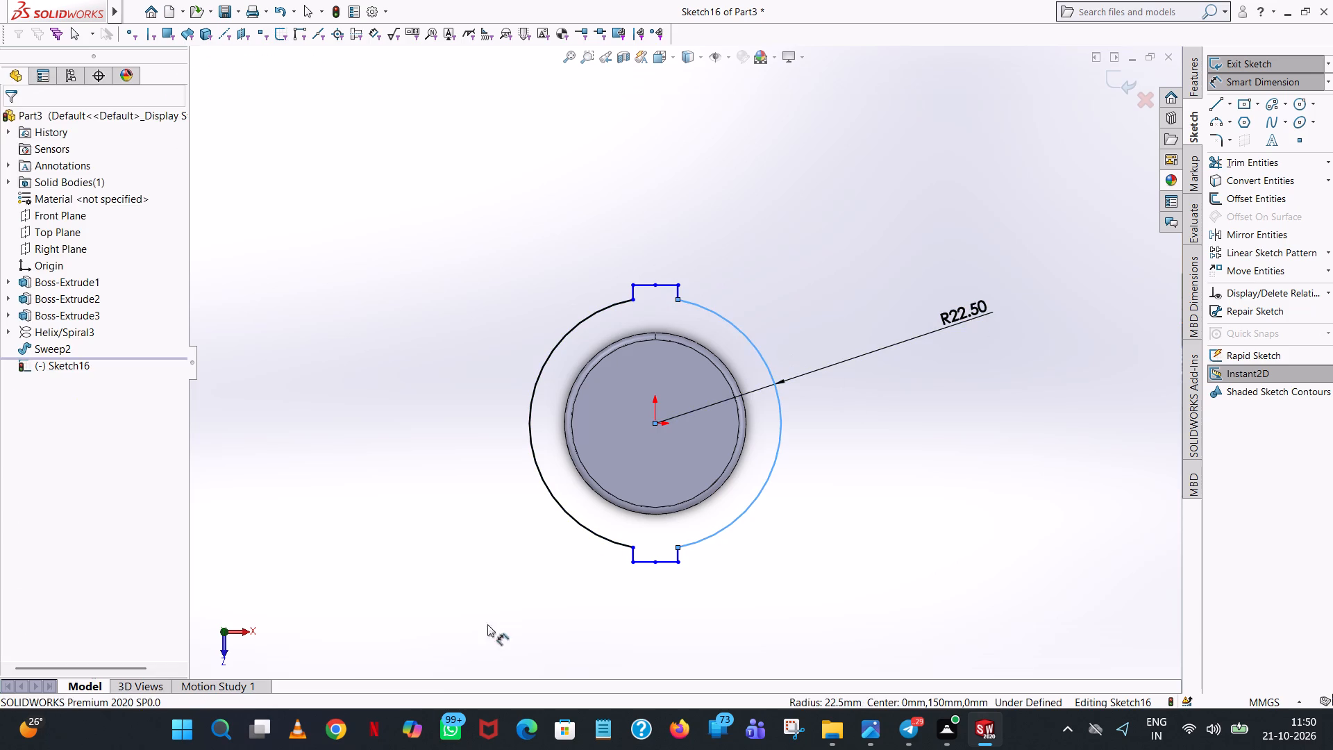
left_click(914, 297)
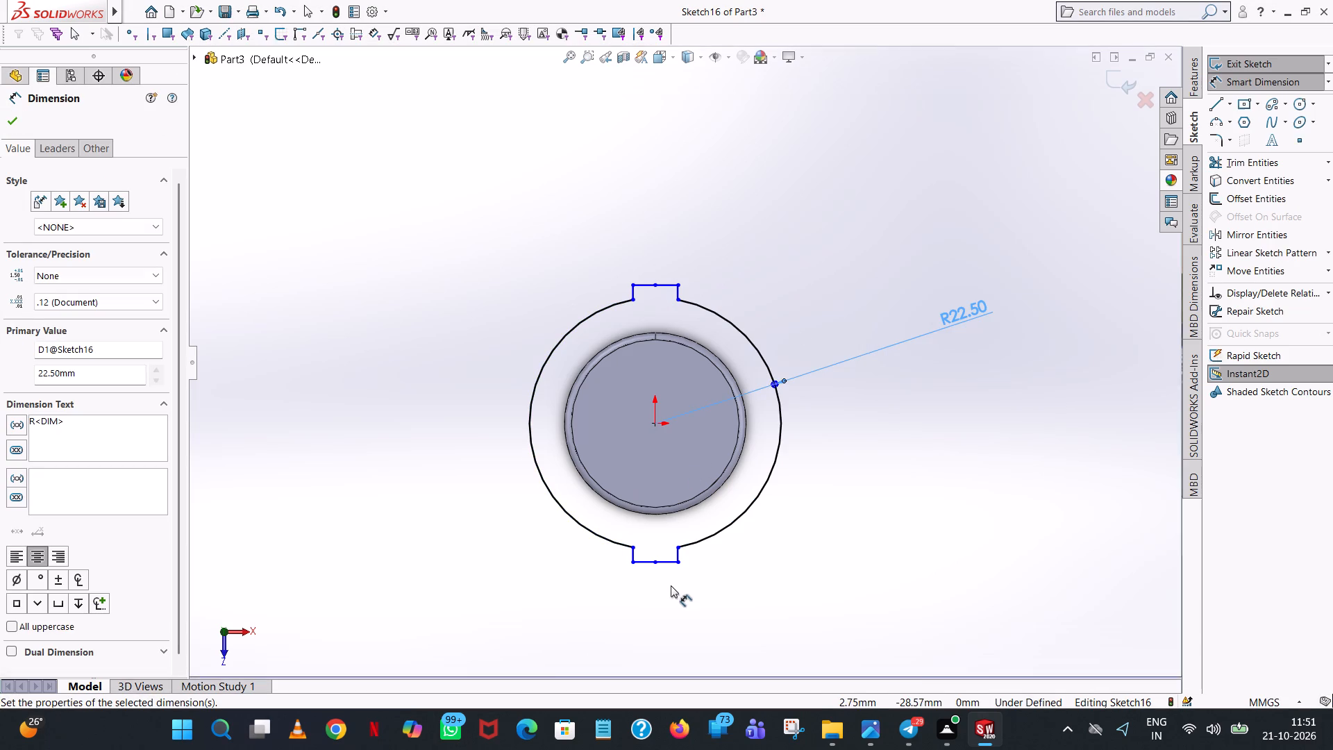
Dimension the +Z tab's +X side line and the width between its two outer corners.
scroll(671, 585, "down", 8)
left_click(707, 331)
left_click(823, 330)
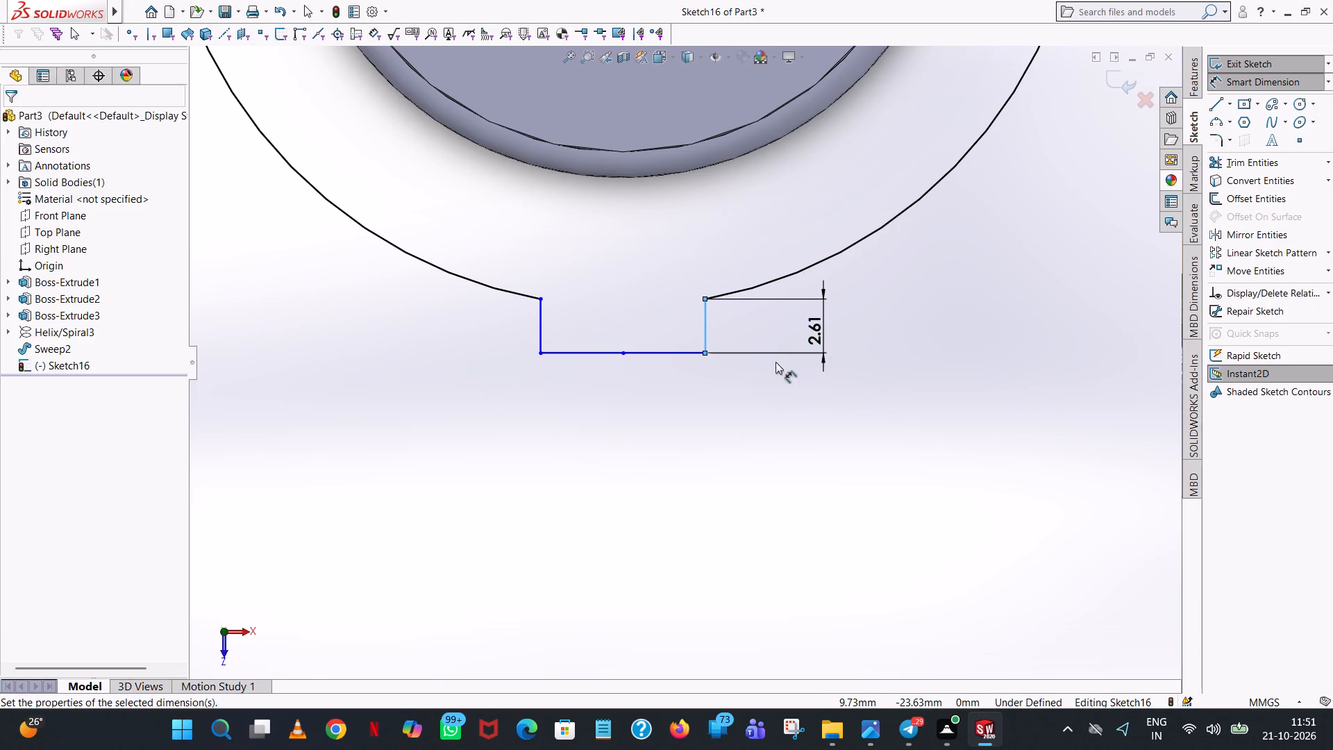
left_click(765, 312)
left_click(1027, 301)
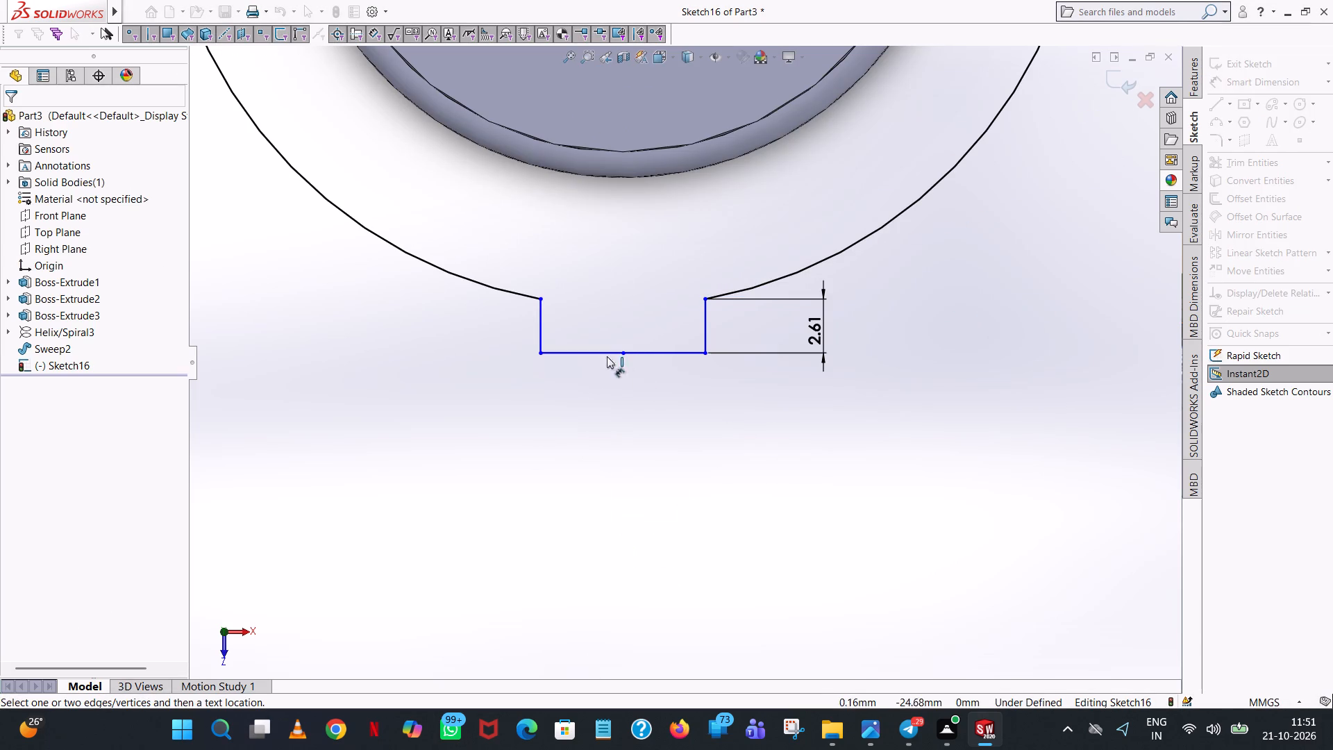
left_click(543, 353)
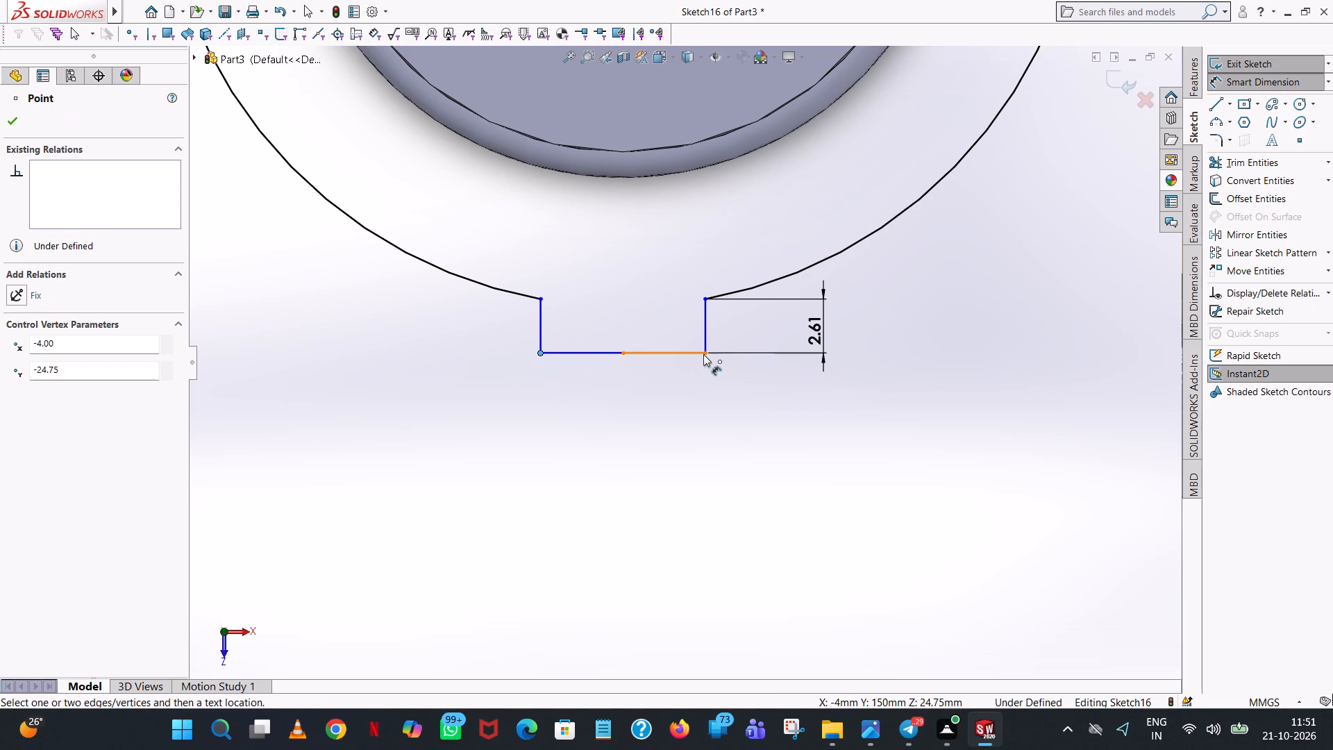
left_click(707, 353)
left_click(664, 528)
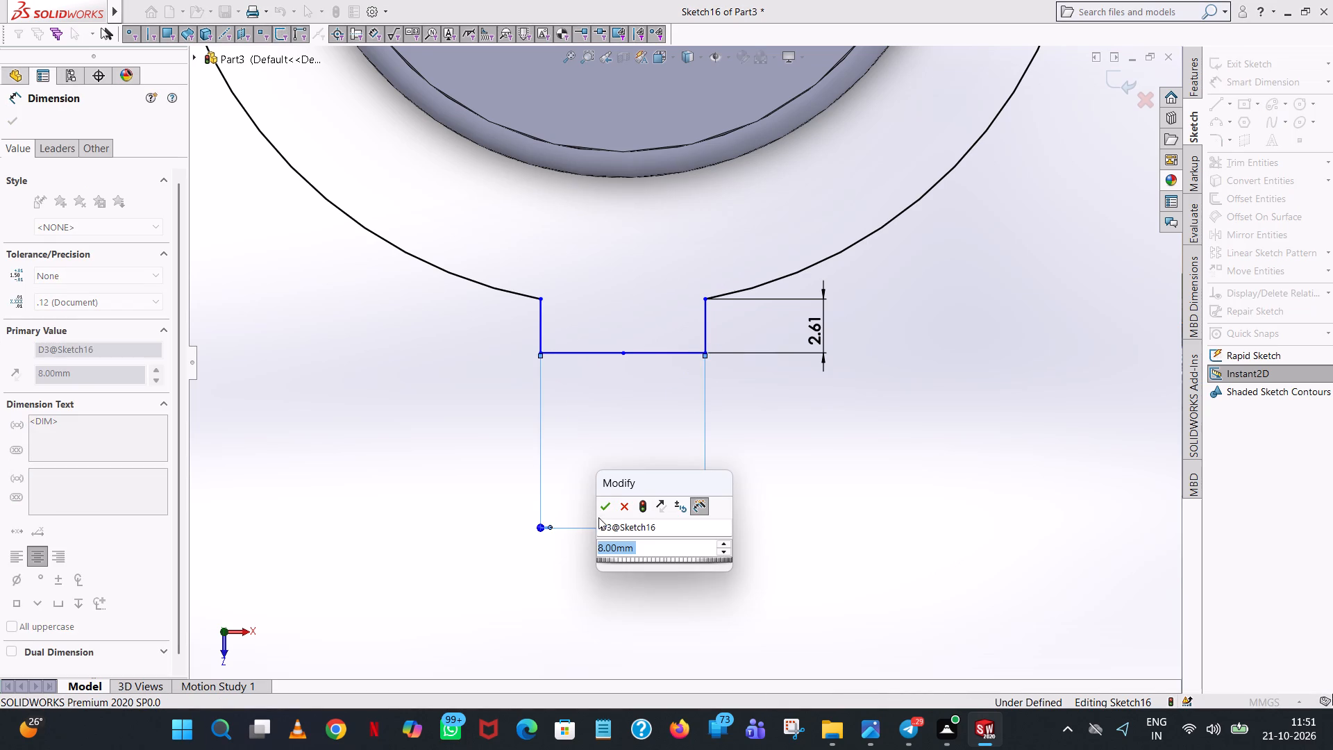
left_click(608, 509)
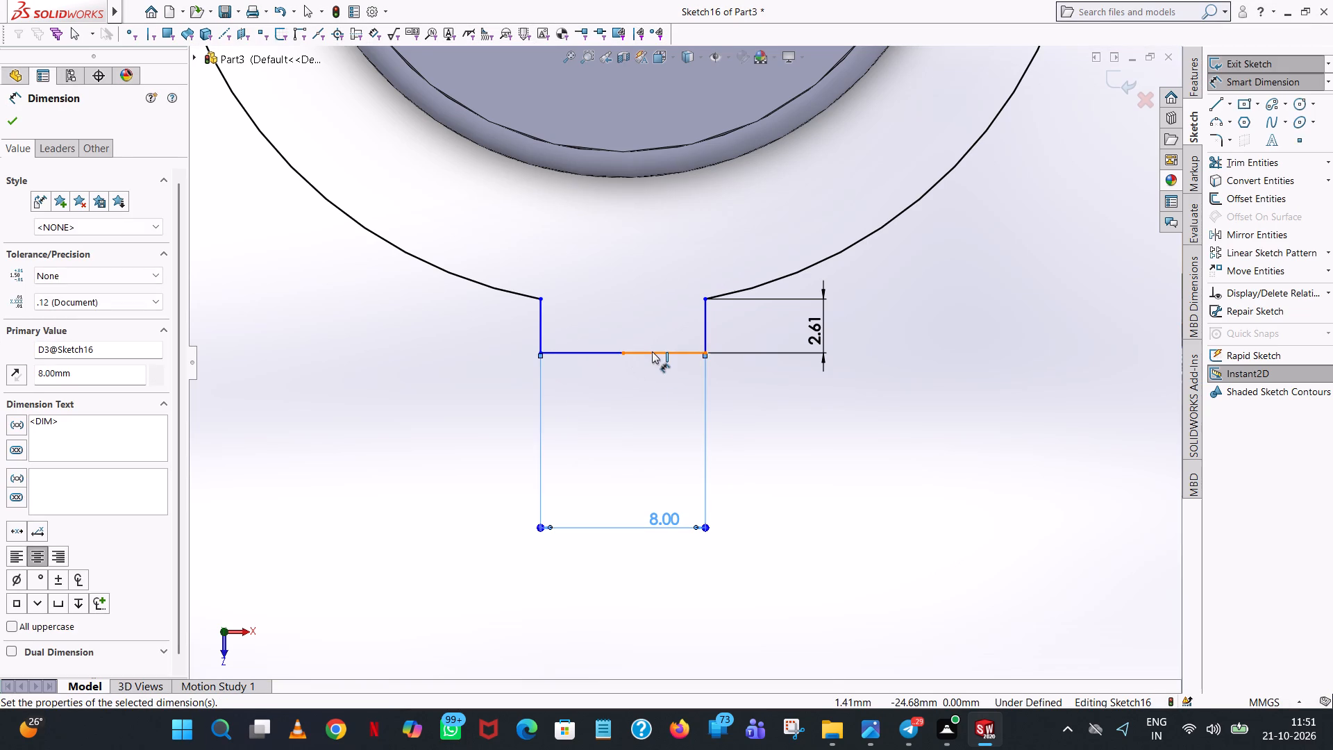
Dimension the distance from the origin to the +Z tab's outer edge.
left_click(652, 351)
scroll(654, 269, "up", 7)
left_click(664, 186)
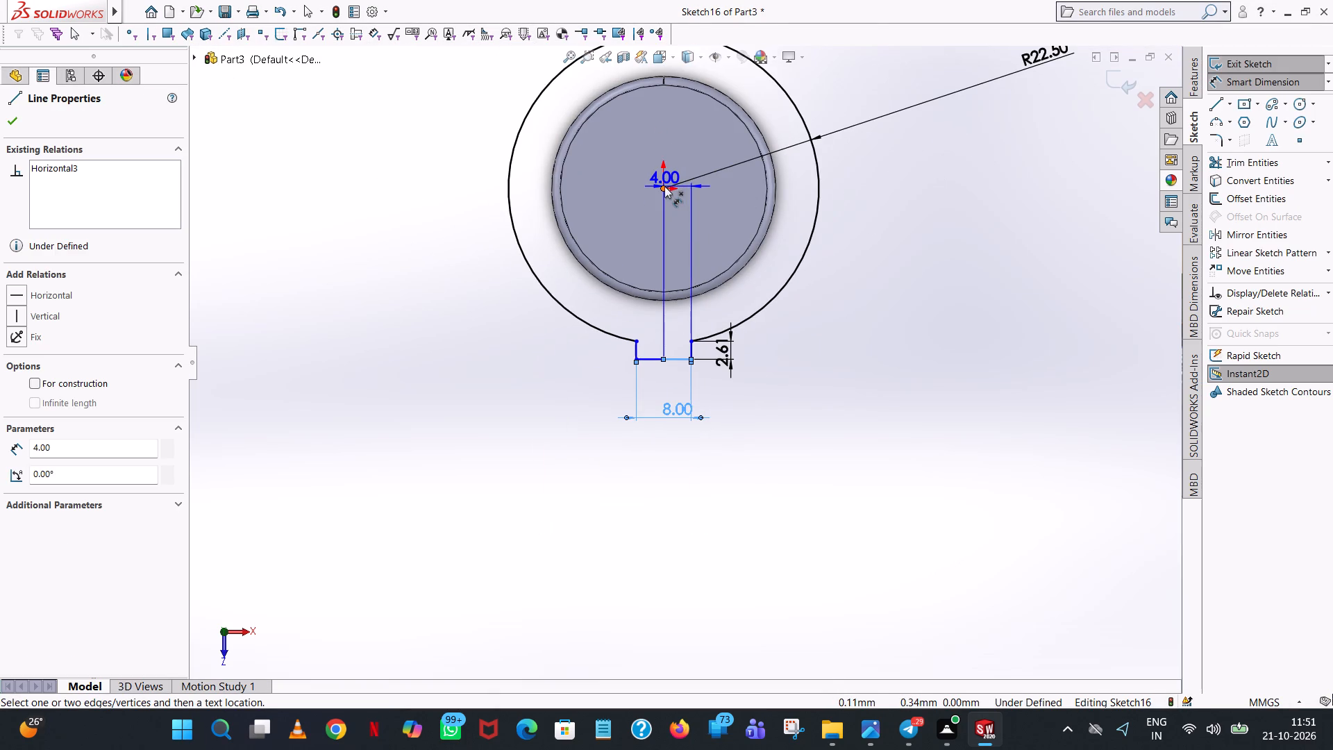
left_click(379, 231)
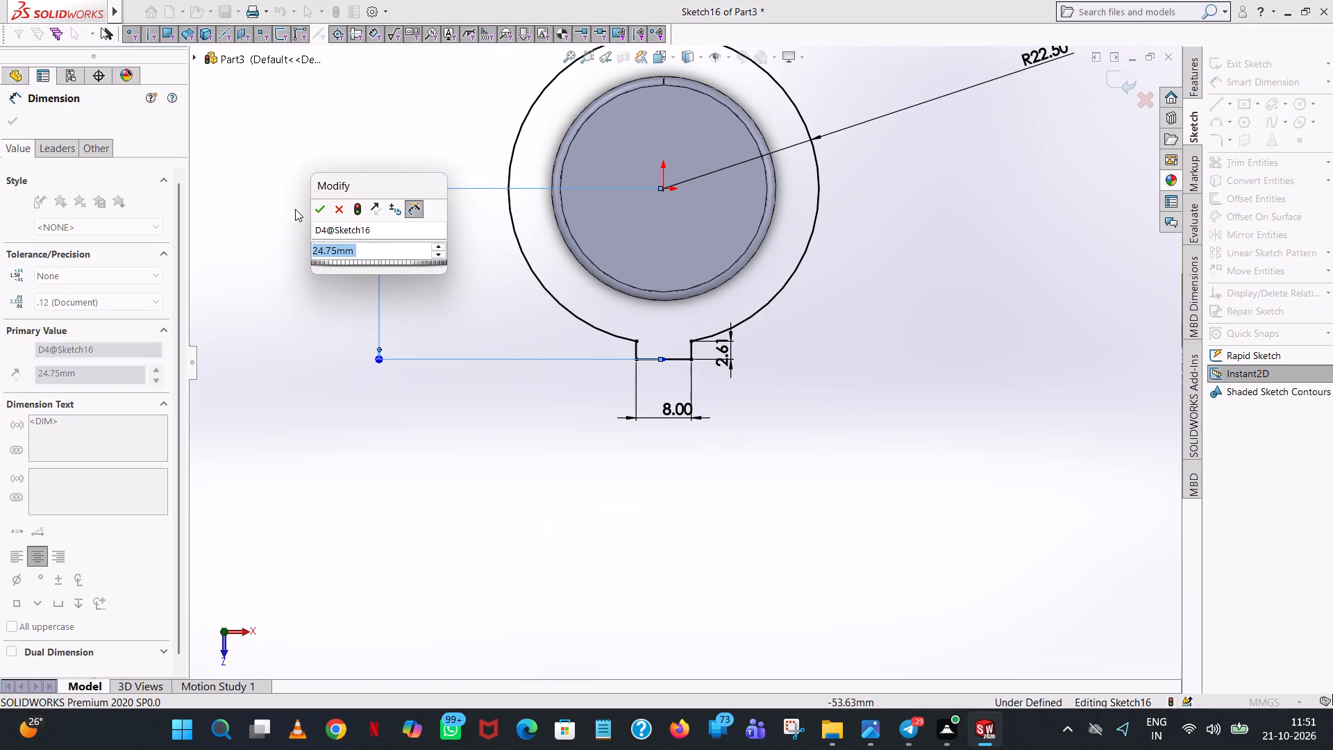
left_click(318, 210)
left_click(435, 136)
Dimension the distance from the origin to the mirrored -Z tab's outer edge.
scroll(617, 166, "up", 3)
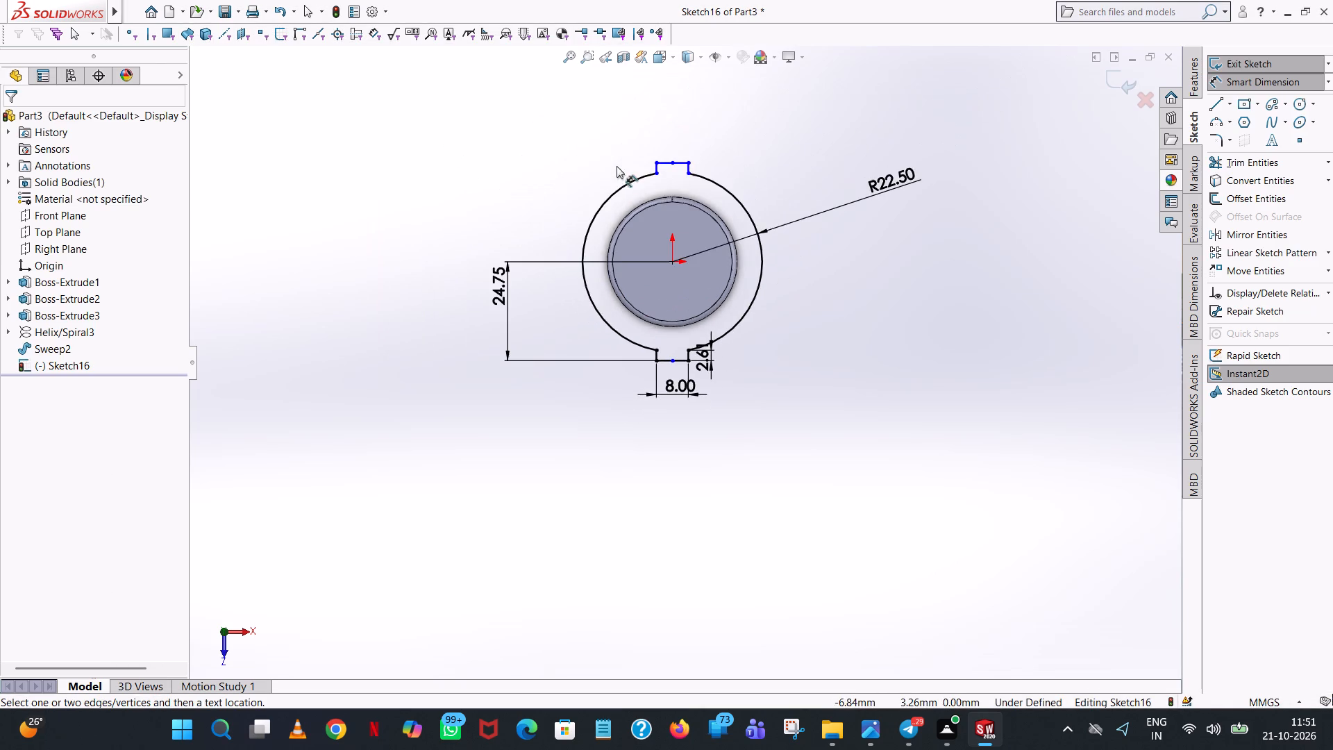
scroll(676, 203, "down", 5)
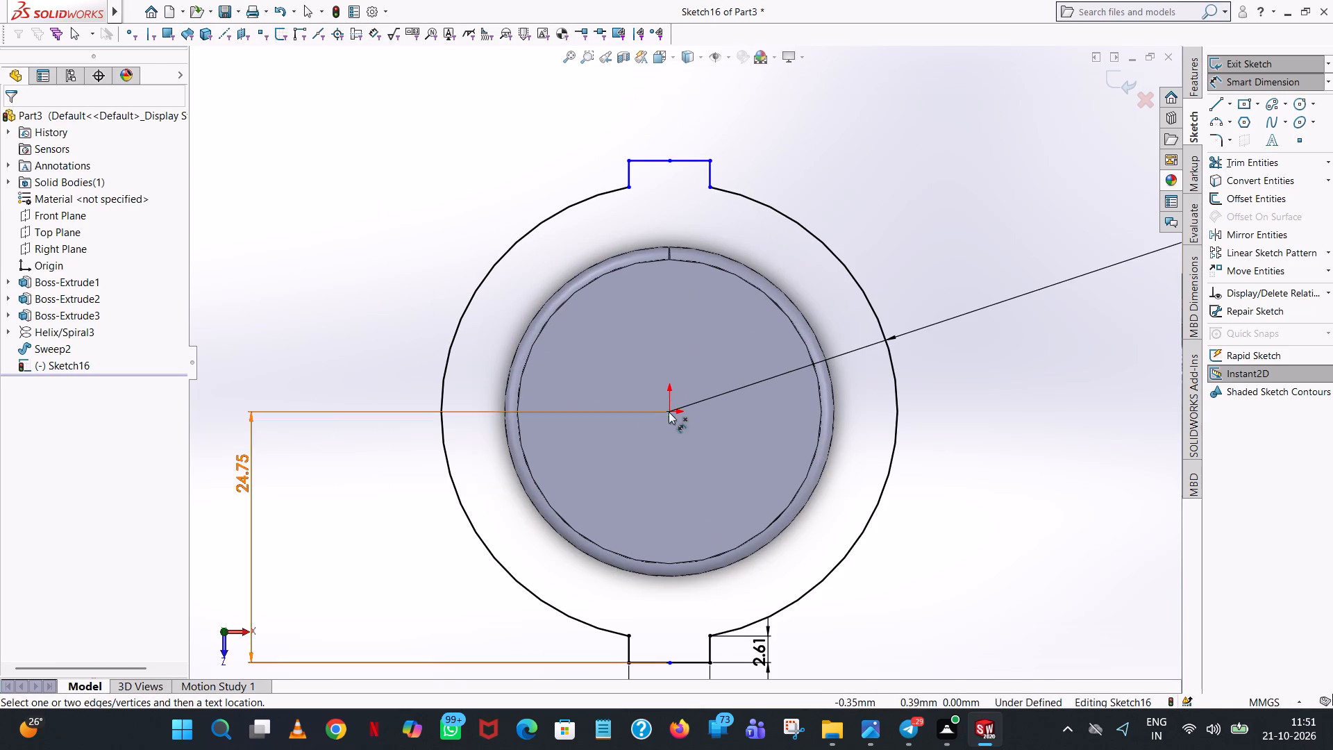
left_click(673, 413)
left_click(685, 159)
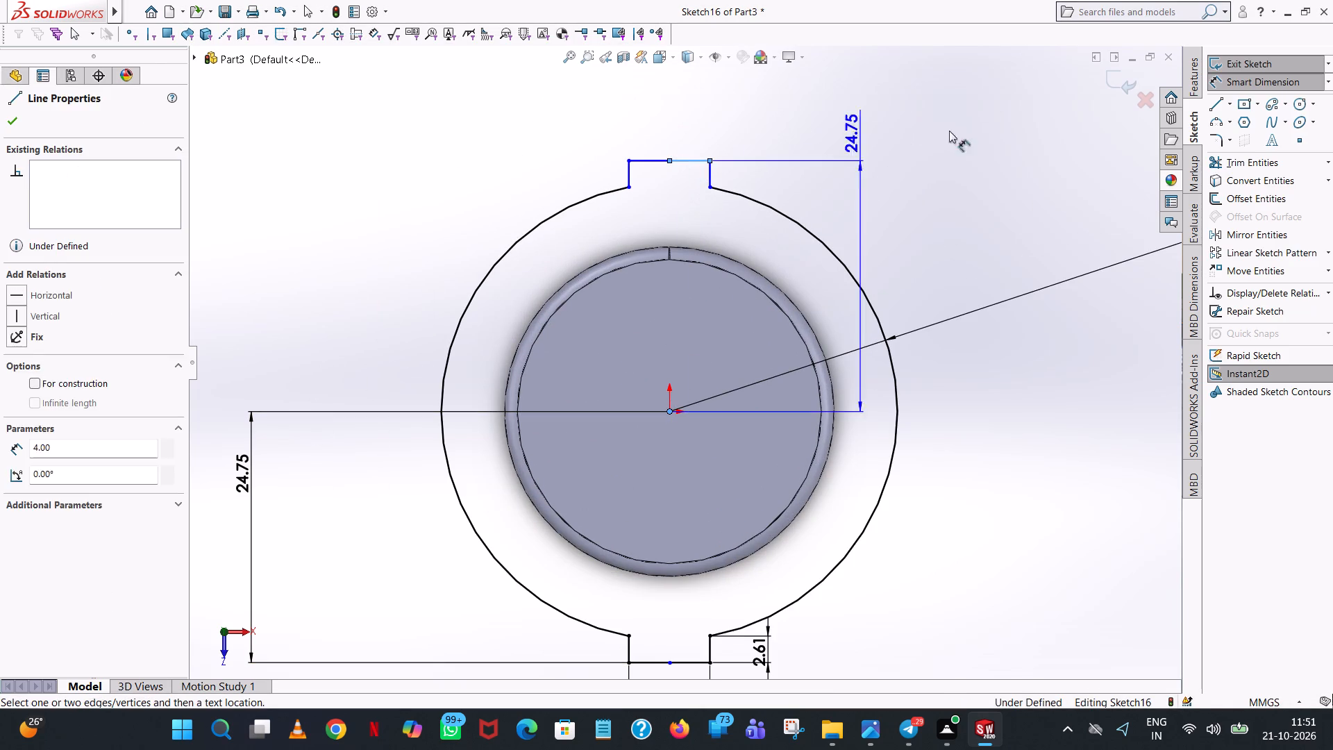
left_click(968, 131)
left_click(909, 105)
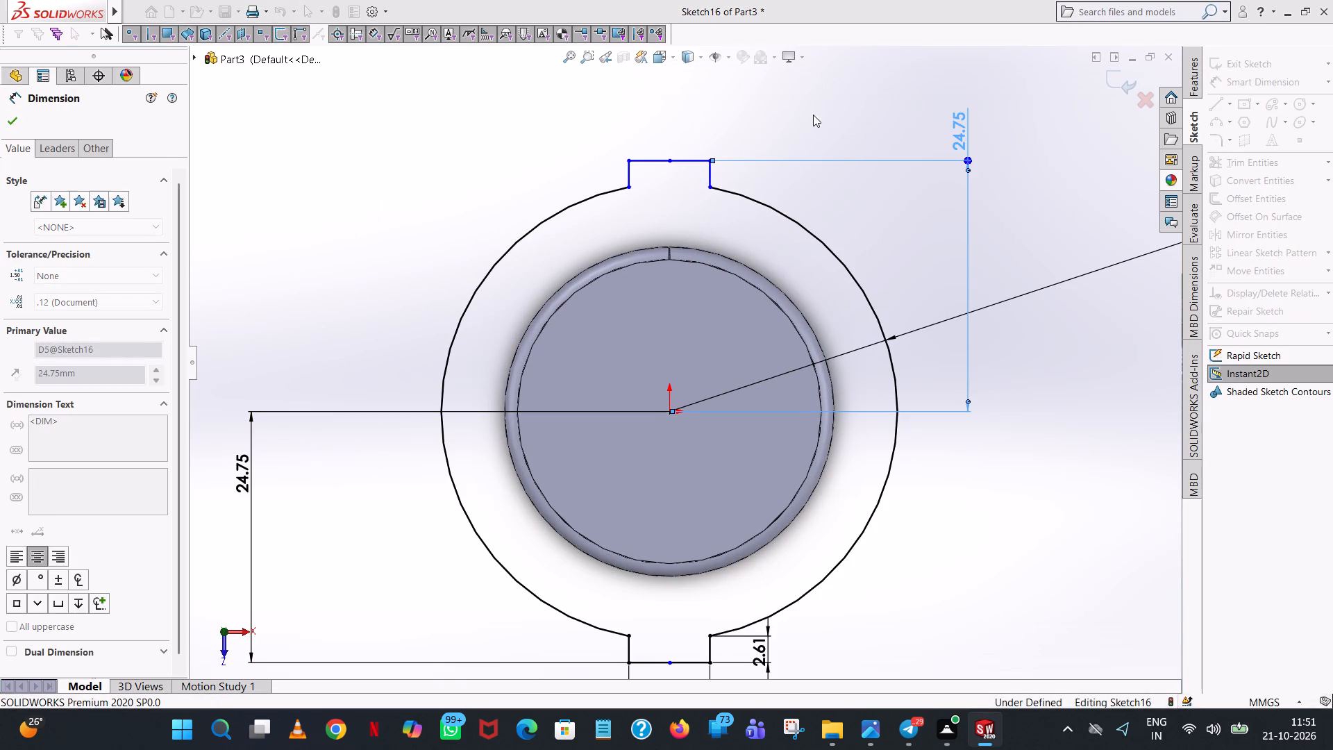
left_click(811, 114)
Dimension the -Z tab's width between its outer corners and the length of its -X side line.
left_click(709, 159)
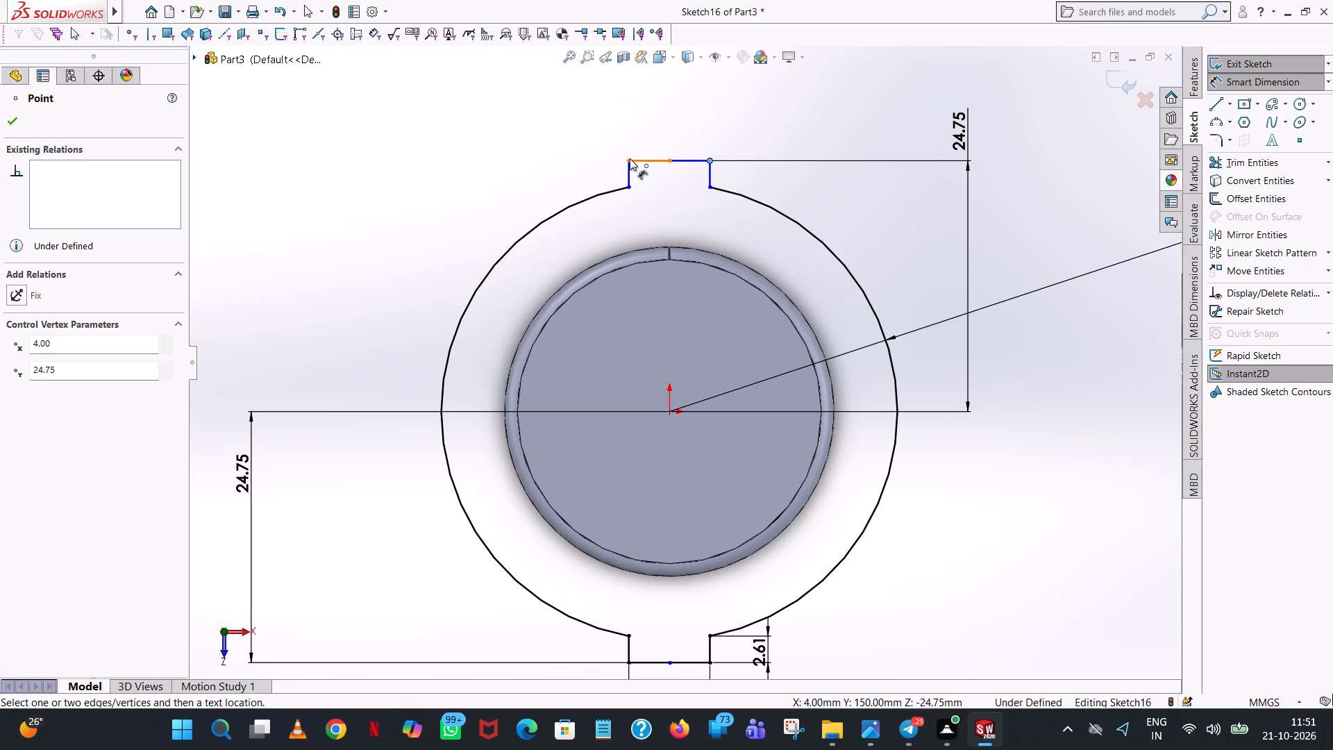
left_click(630, 158)
left_click(643, 99)
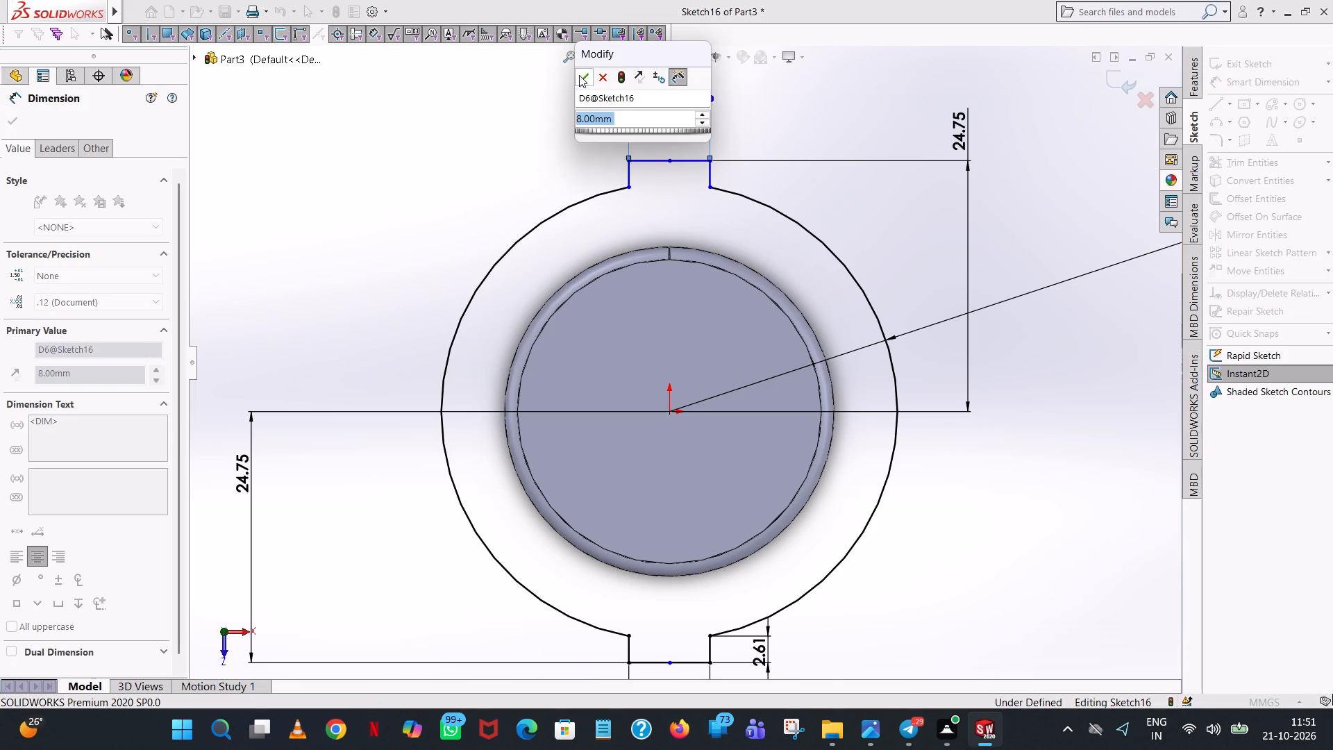
left_click(579, 75)
left_click(495, 100)
left_click(628, 170)
left_click(479, 138)
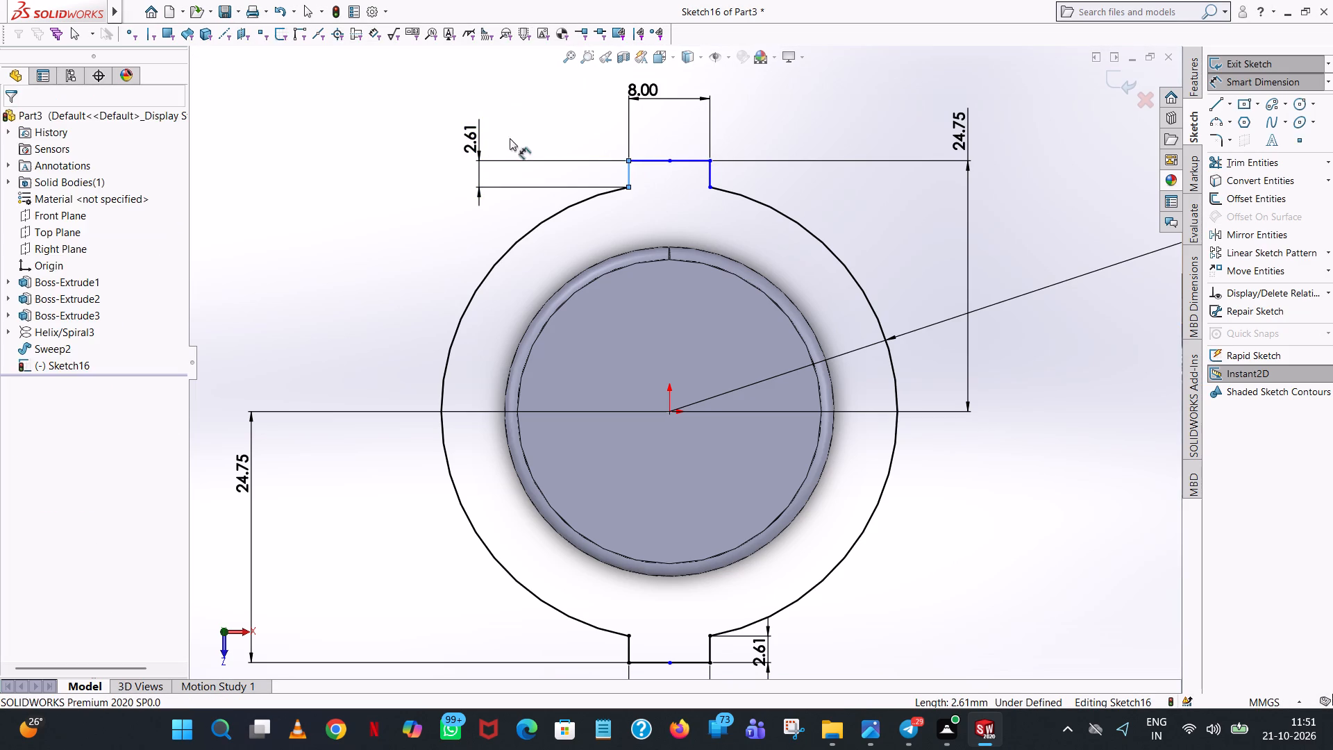
left_click(416, 115)
left_click(280, 149)
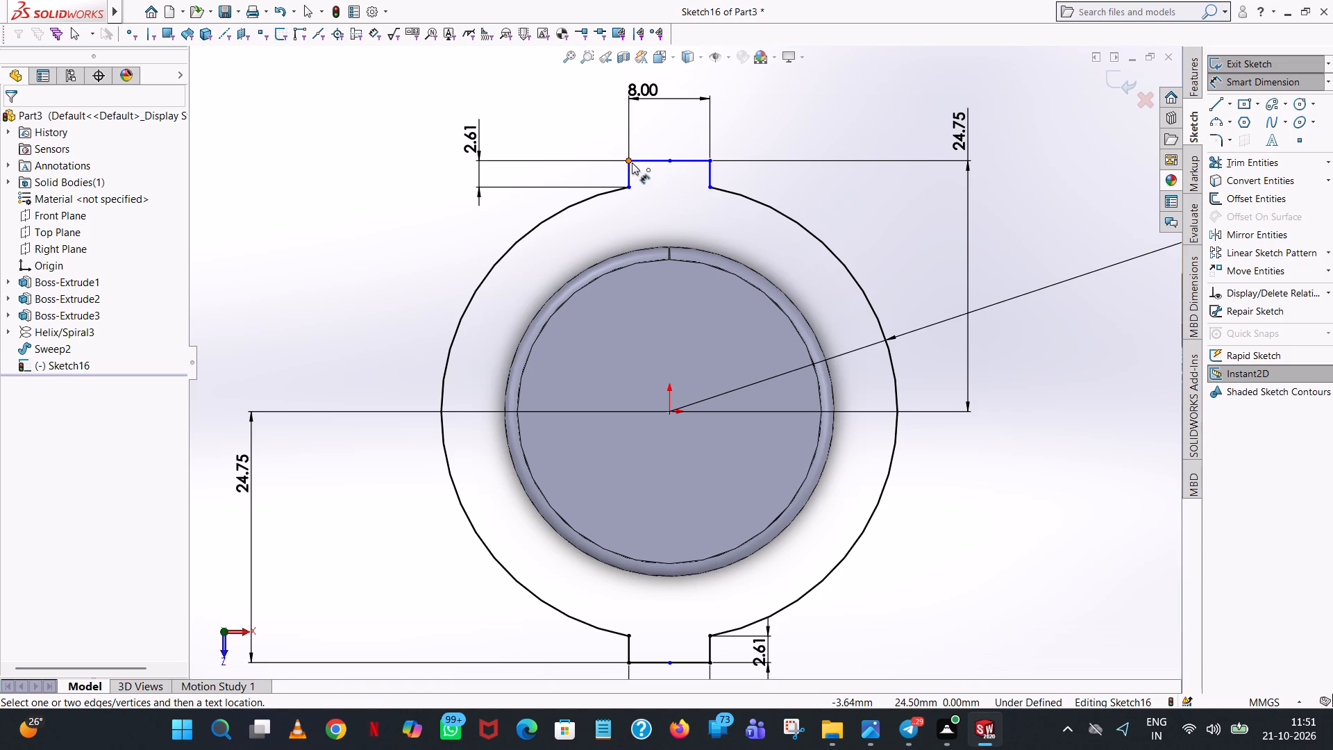
Dimension the length of the +X half of the -Z tab's outer edge.
left_click(691, 162)
left_click(688, 124)
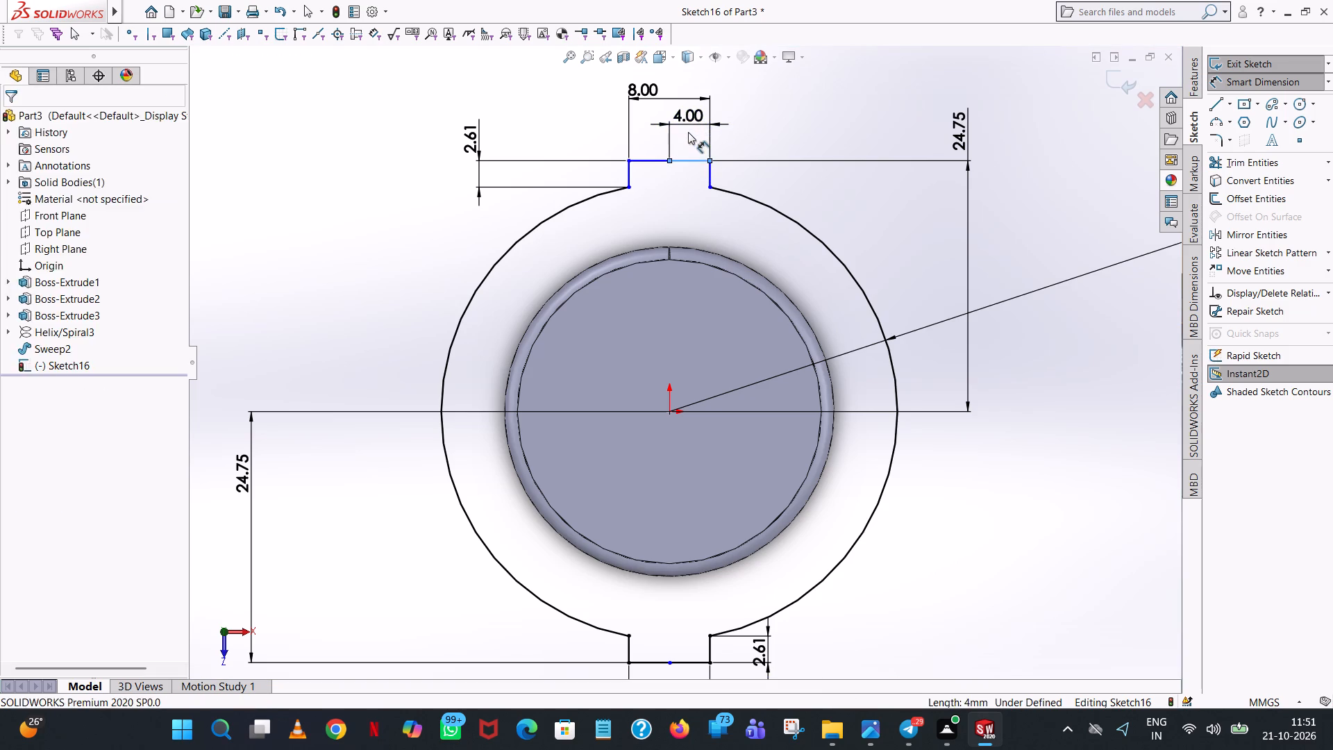
left_click(628, 102)
left_click(817, 119)
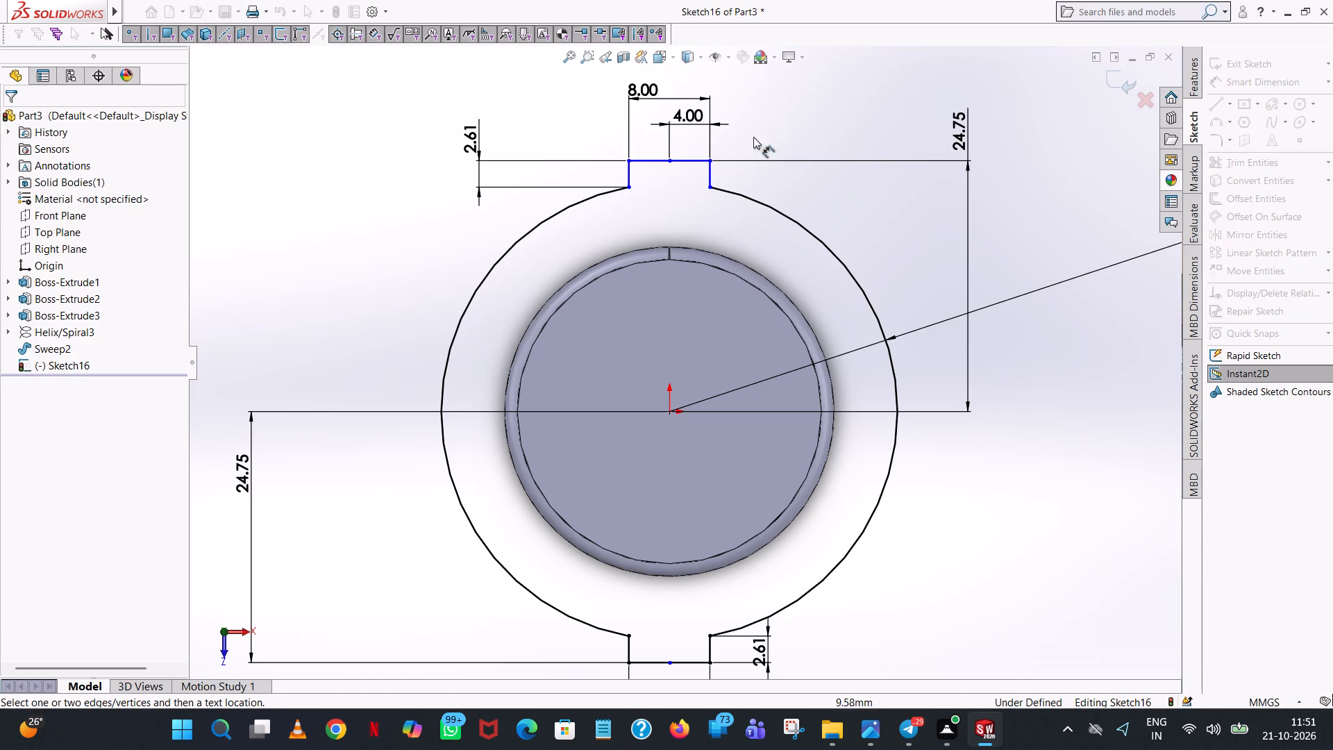
Dimension the distance from the origin to the midpoint of the -Z tab's outer edge.
left_click(667, 410)
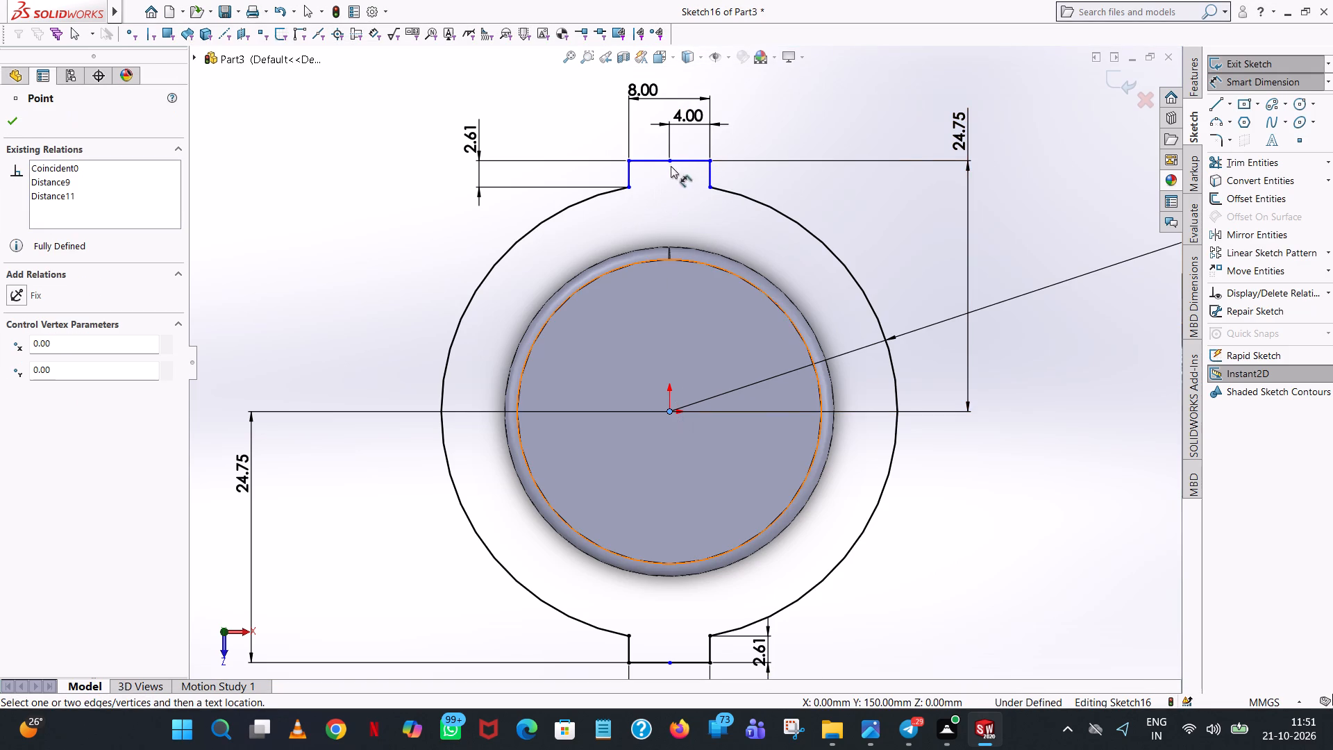
left_click(672, 157)
left_click(957, 148)
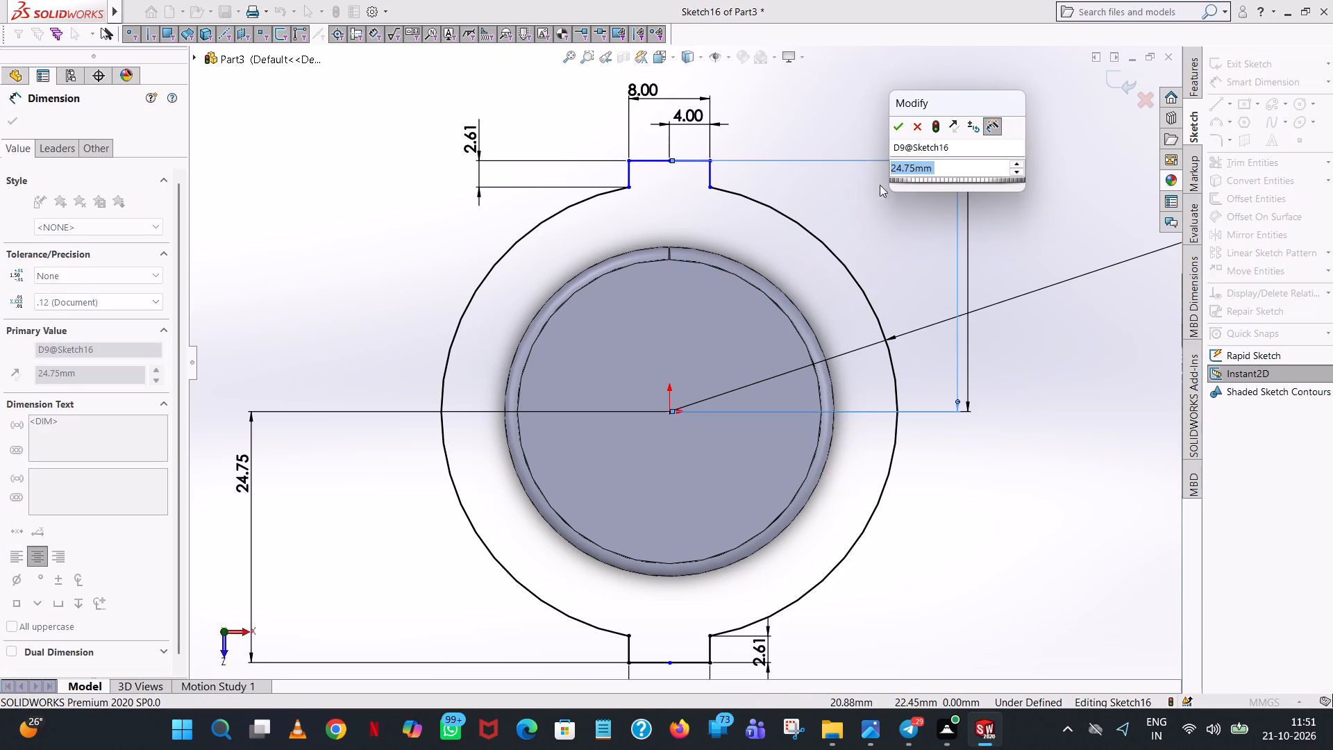
left_click(891, 122)
left_click(899, 122)
left_click(1029, 127)
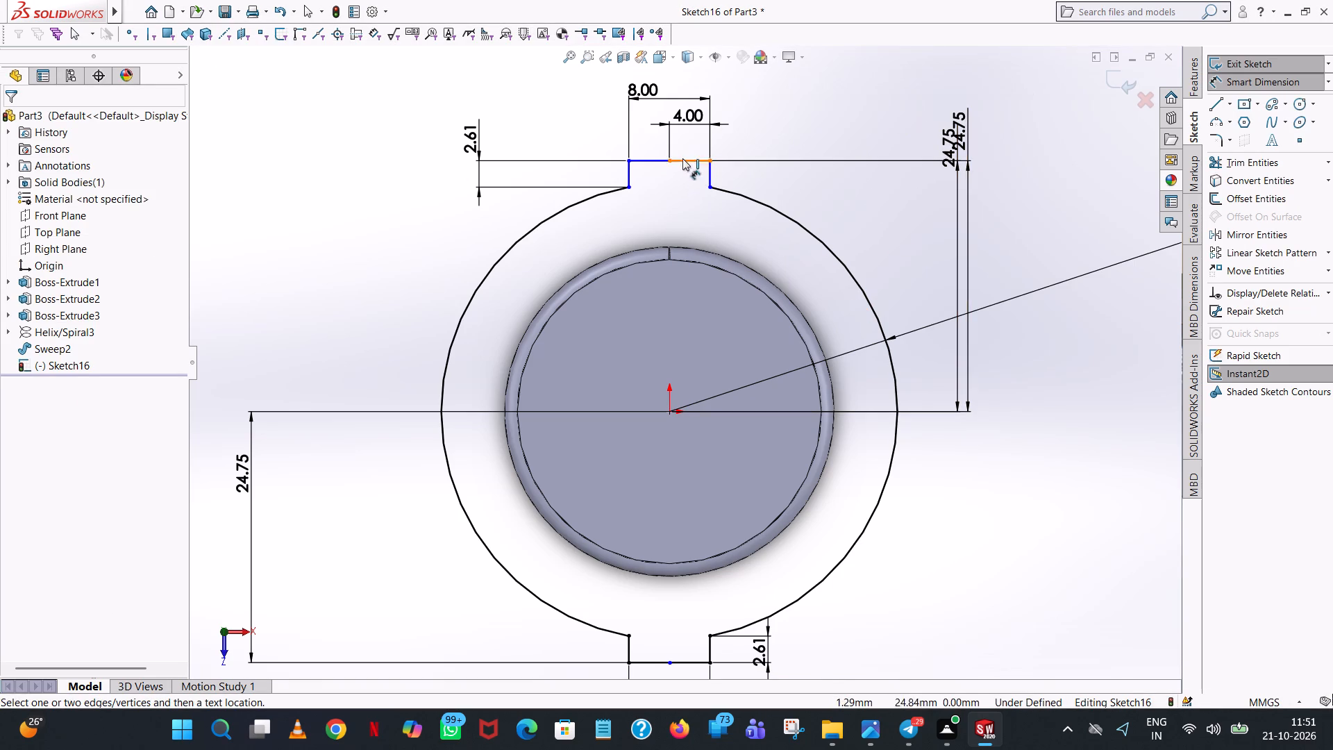
Dimension the width between the -Z tab's two side lines.
left_click(630, 174)
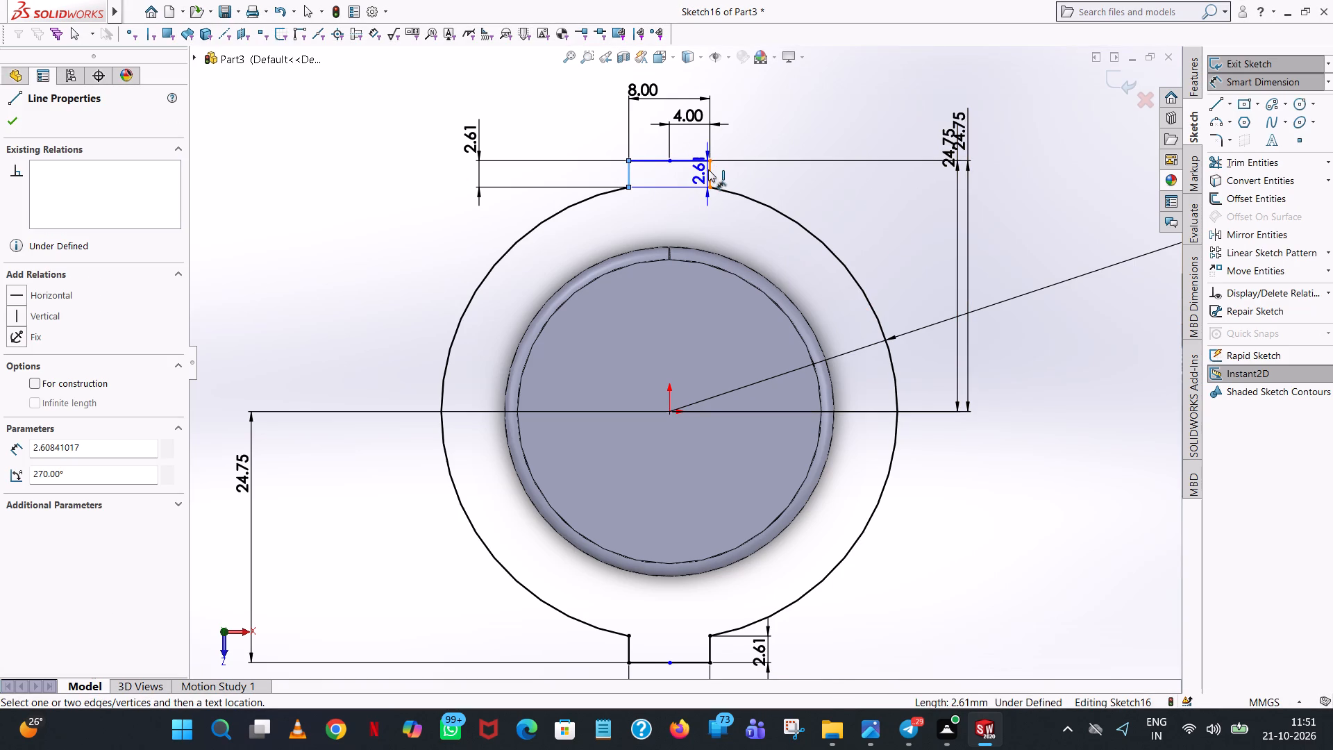
left_click(708, 169)
left_click(670, 249)
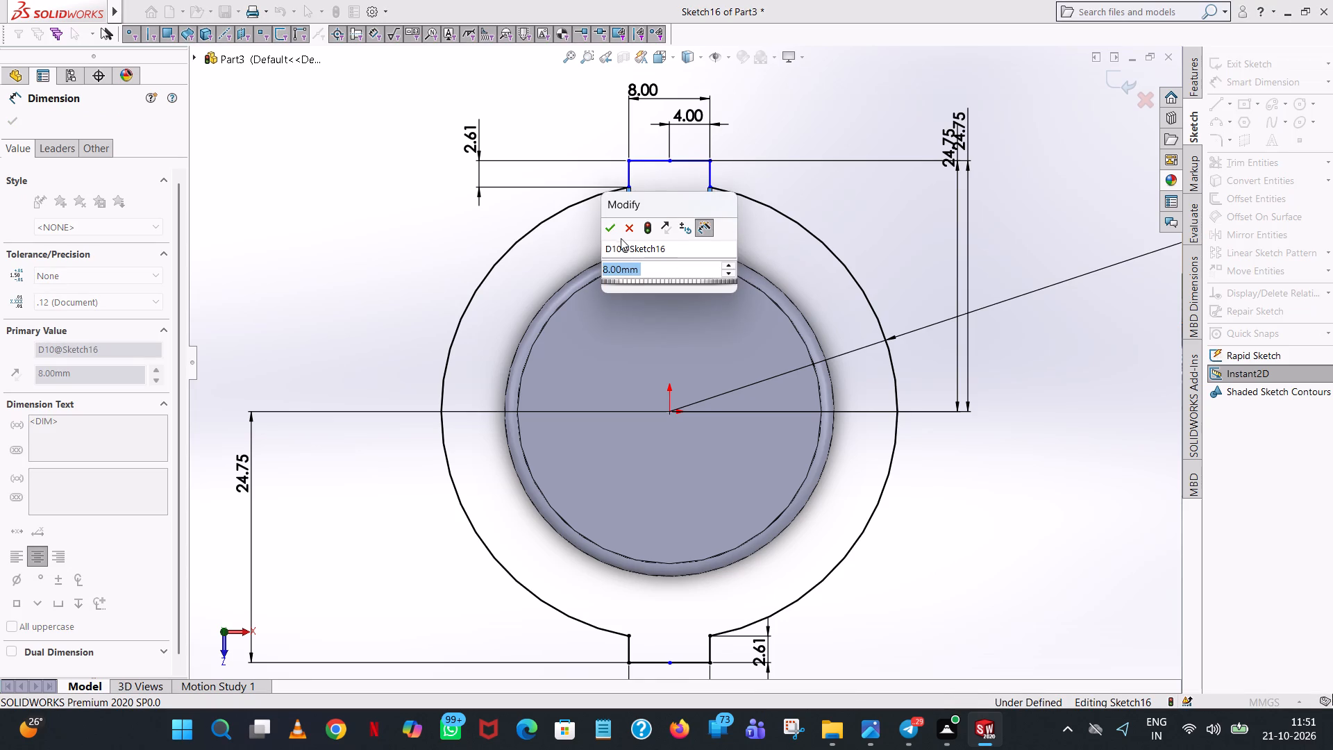
left_click(611, 227)
left_click(787, 180)
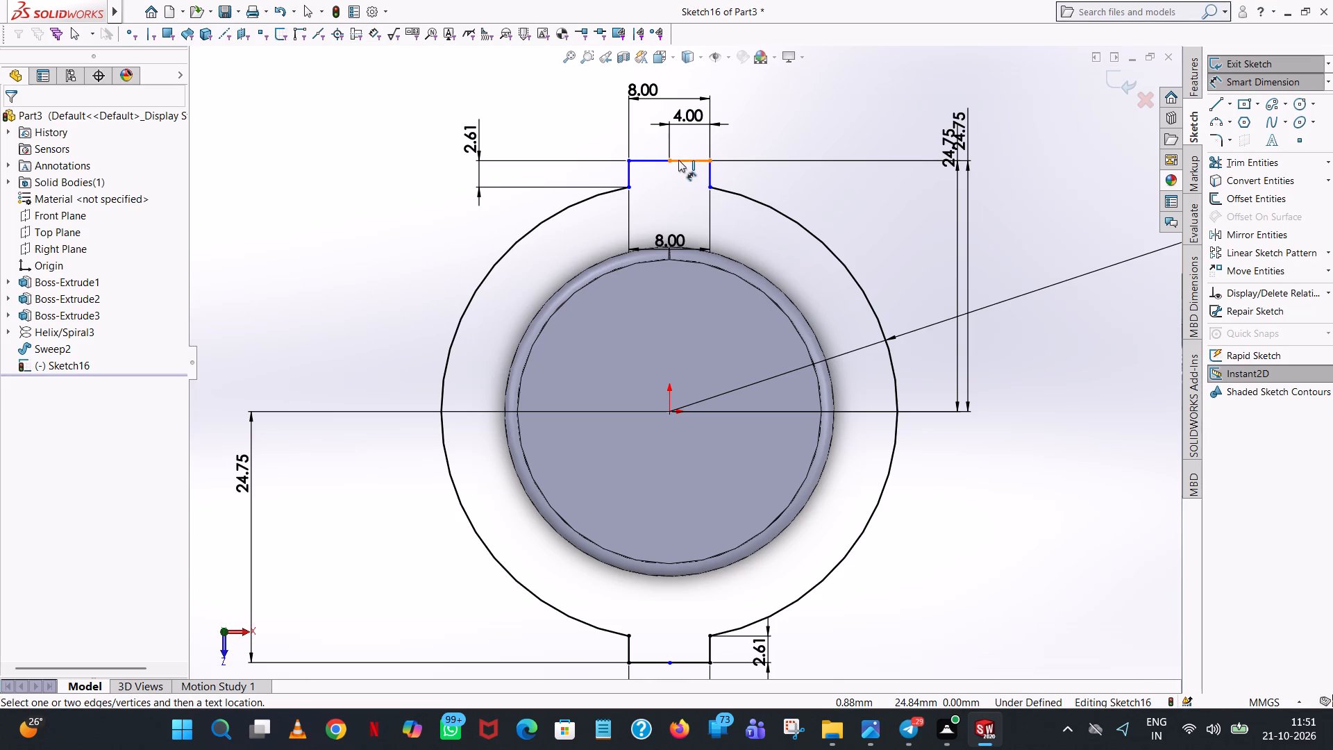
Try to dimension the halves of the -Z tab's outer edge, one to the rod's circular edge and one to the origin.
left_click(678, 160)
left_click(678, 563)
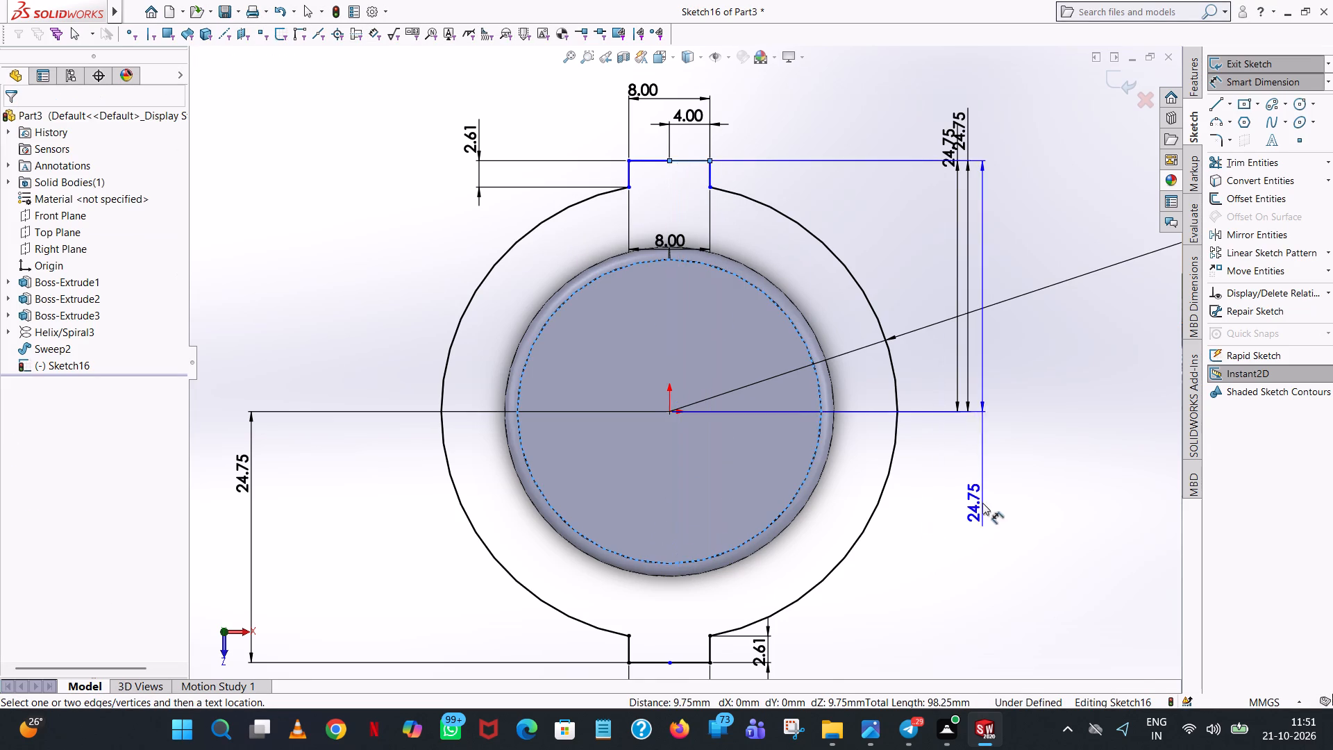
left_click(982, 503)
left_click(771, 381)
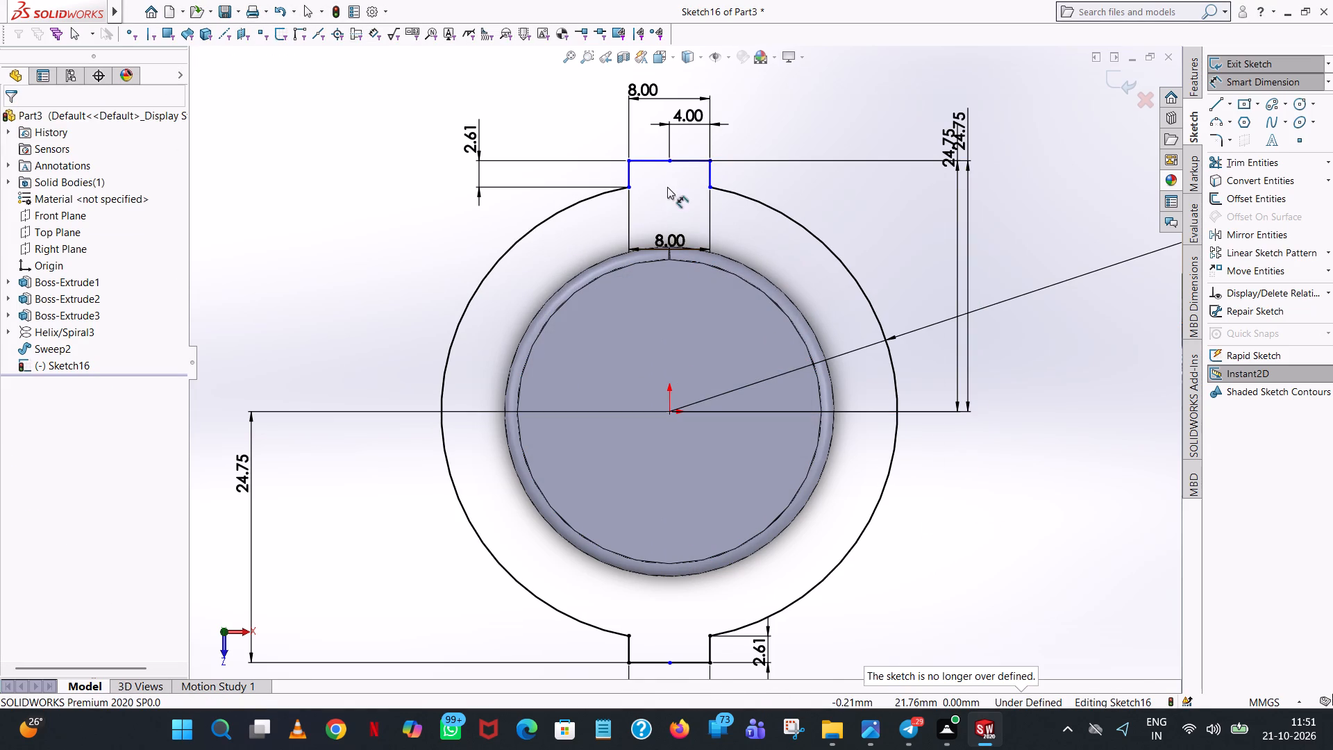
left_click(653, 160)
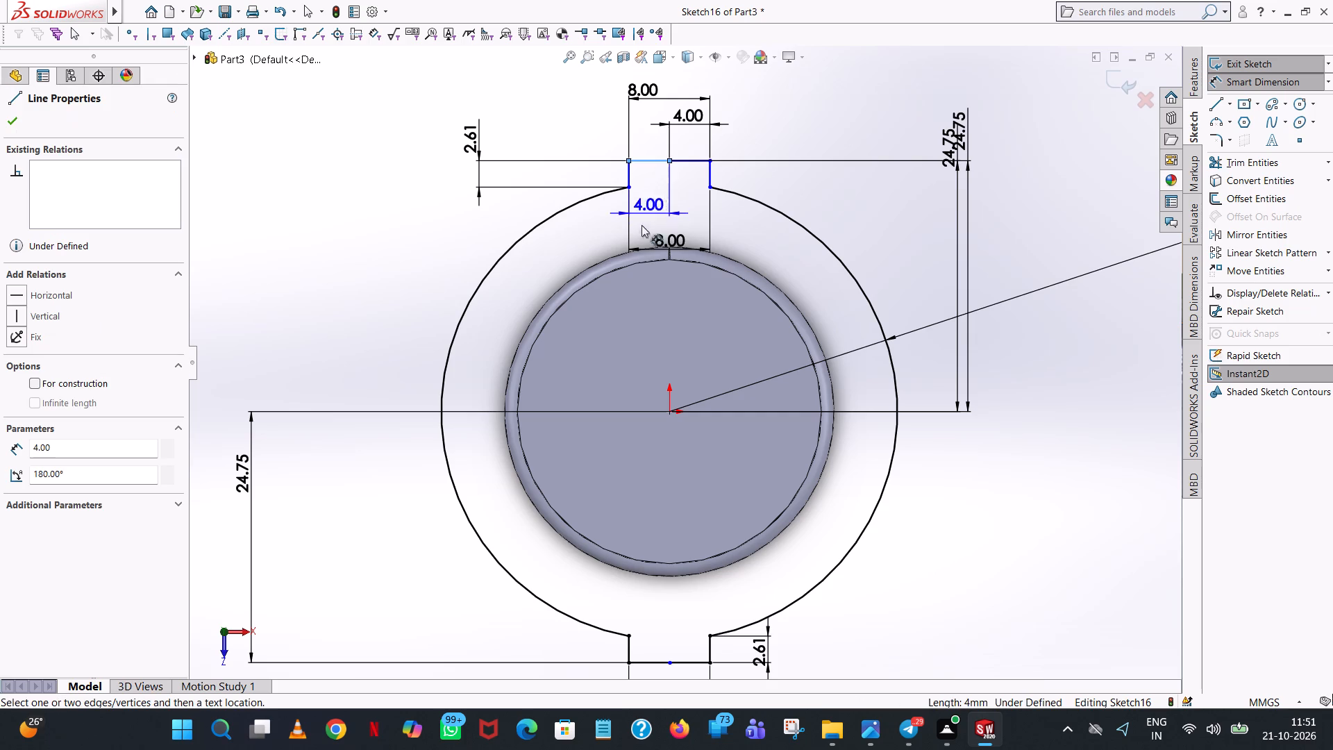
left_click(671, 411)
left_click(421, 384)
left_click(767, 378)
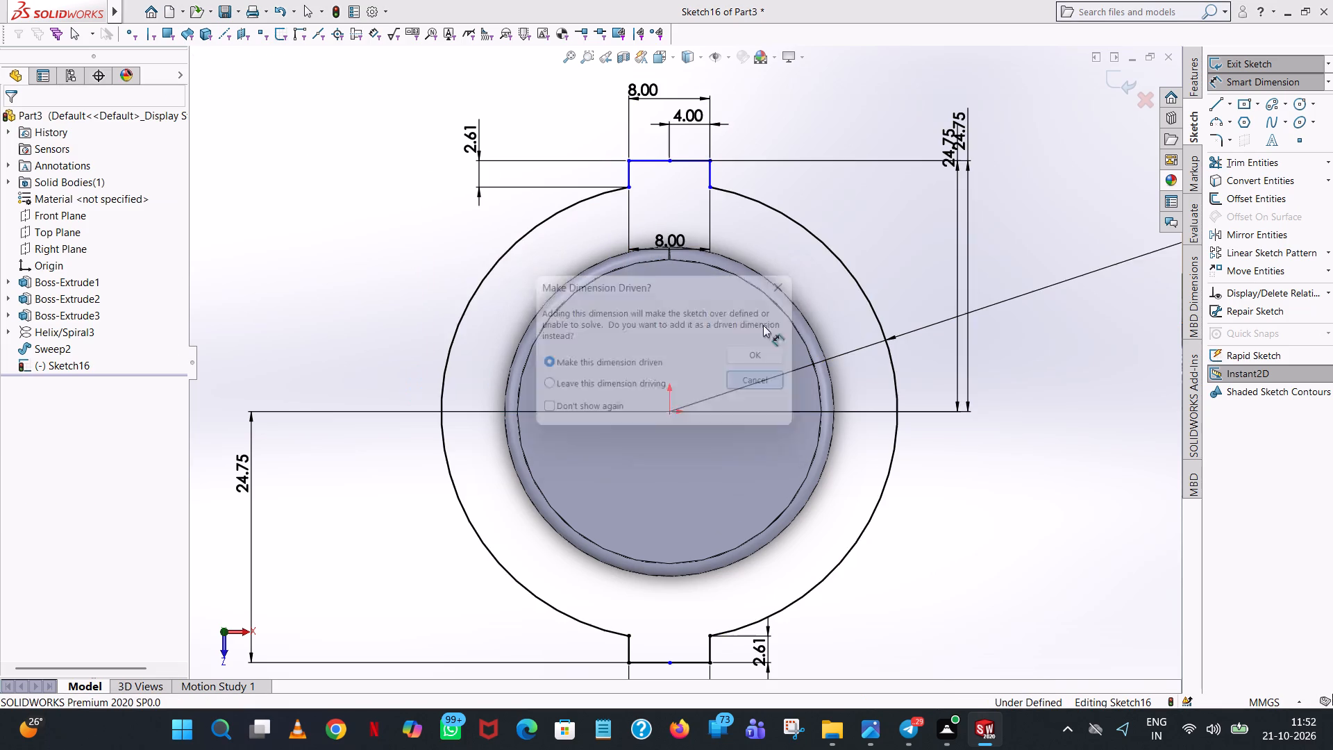
Extrude the round two-tab profile as a blind 20 mm boss merged with the threaded rod.
scroll(826, 222, "up", 3)
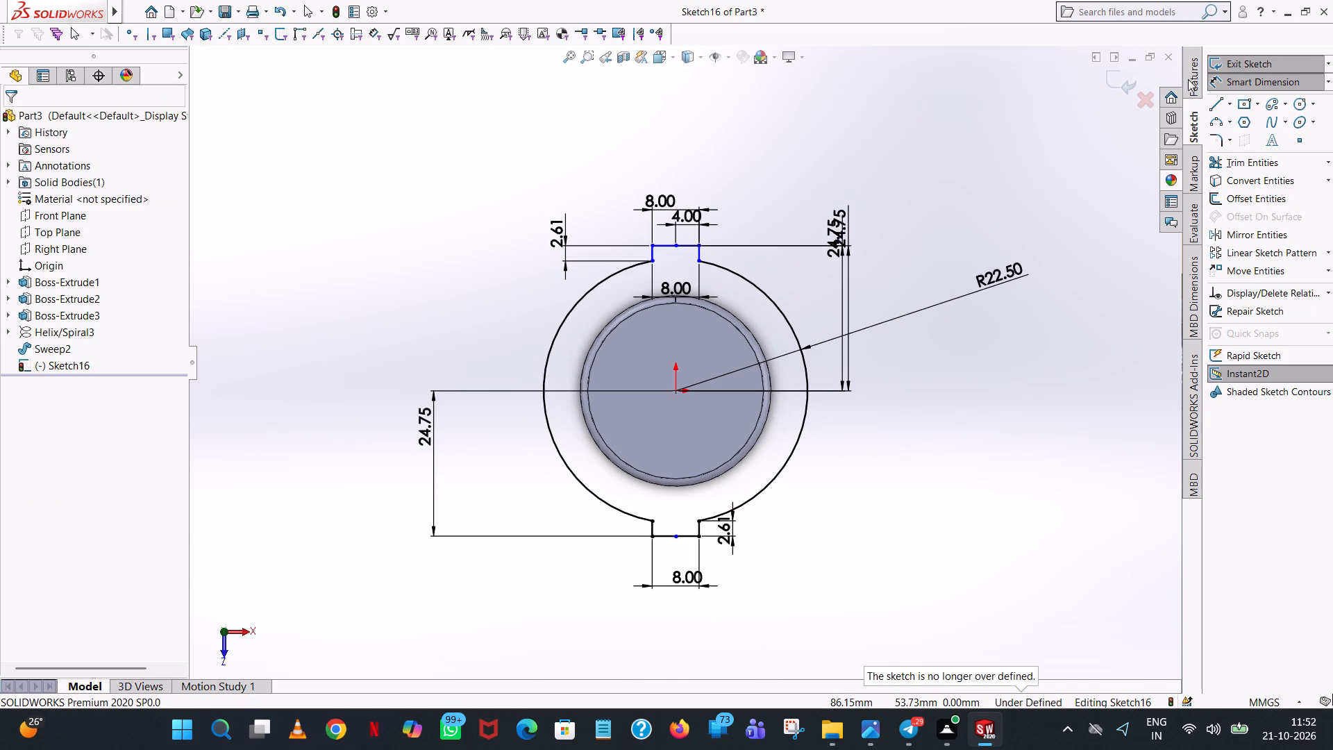
left_click(1188, 79)
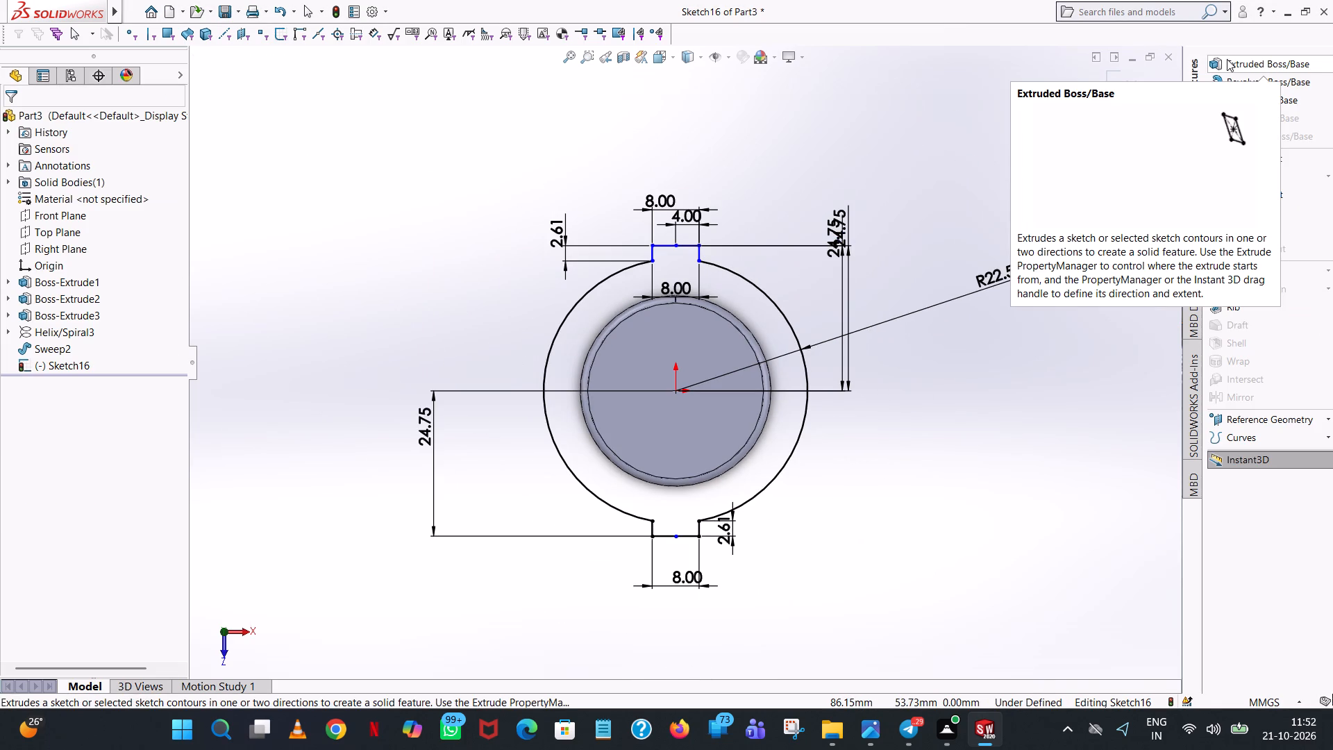
left_click(1227, 59)
middle_click_drag(986, 594, 987, 487)
scroll(985, 514, "up", 1)
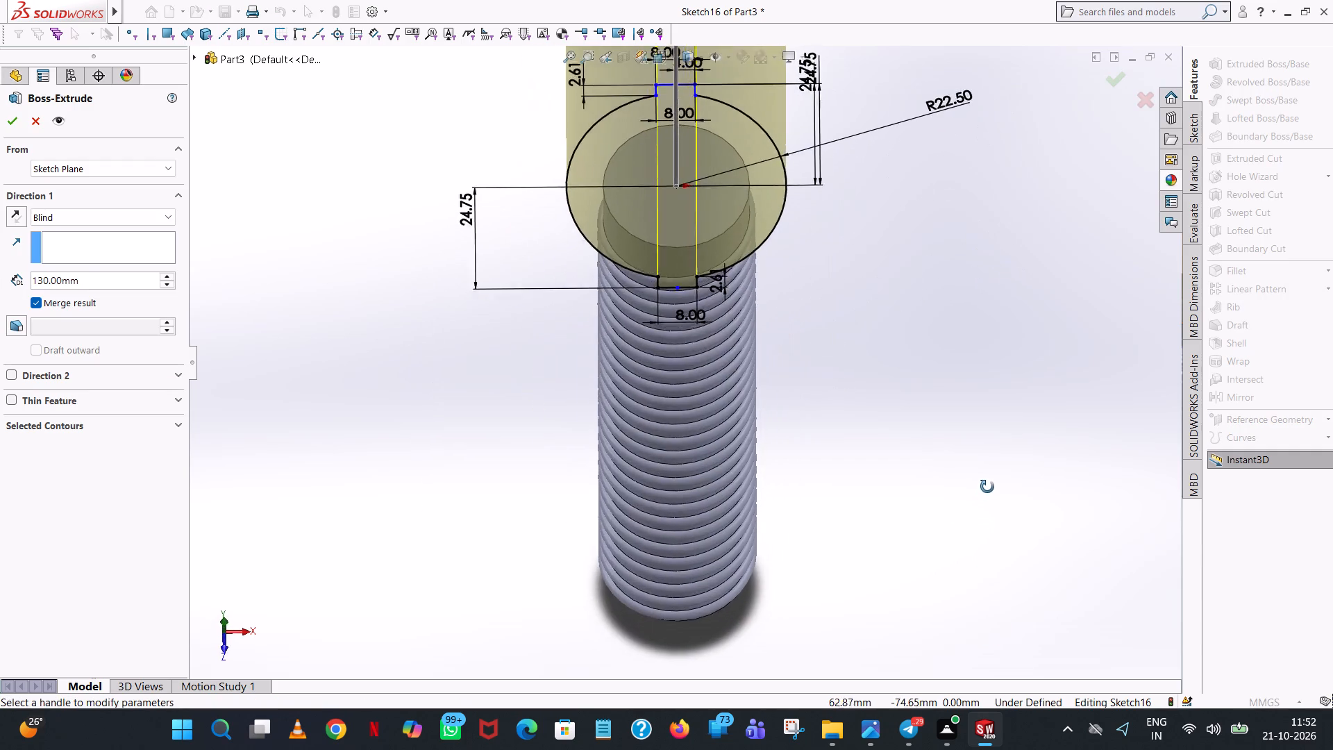
middle_click_drag(987, 487, 982, 451)
double_click(115, 279)
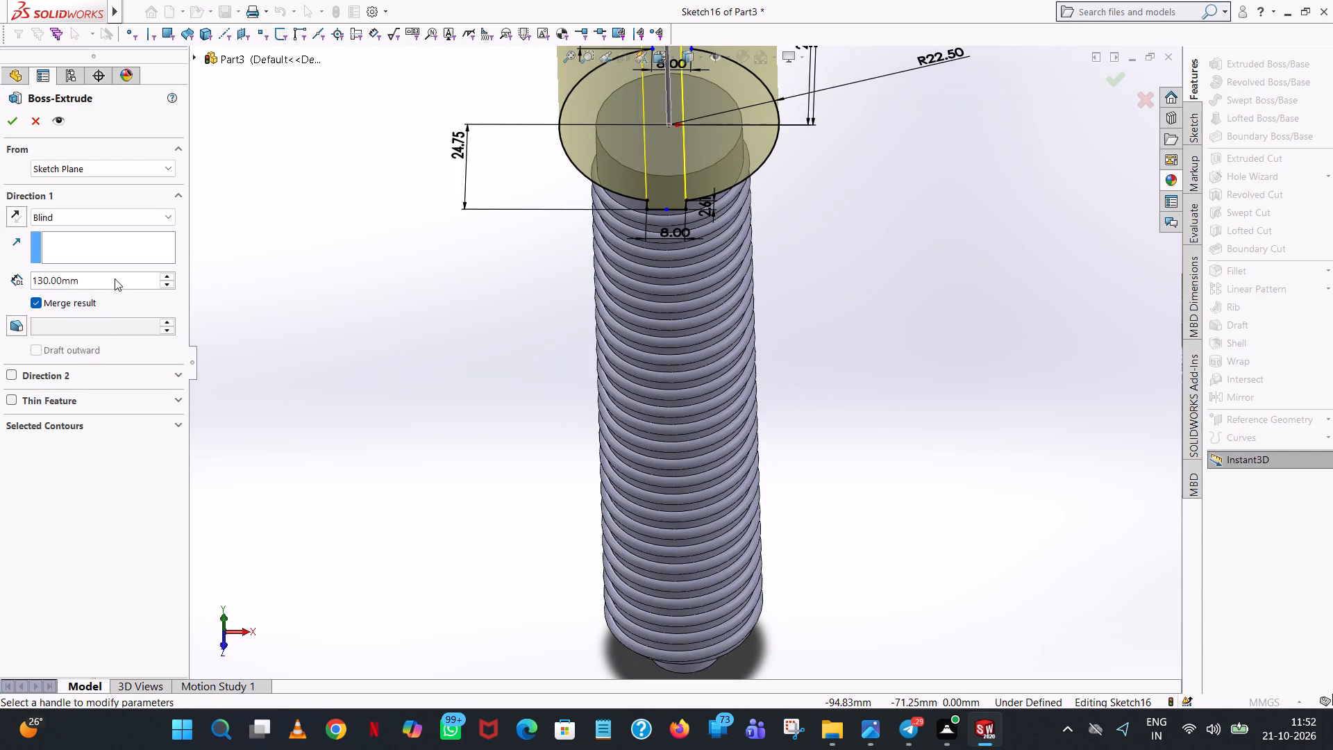
type("20")
key("Return")
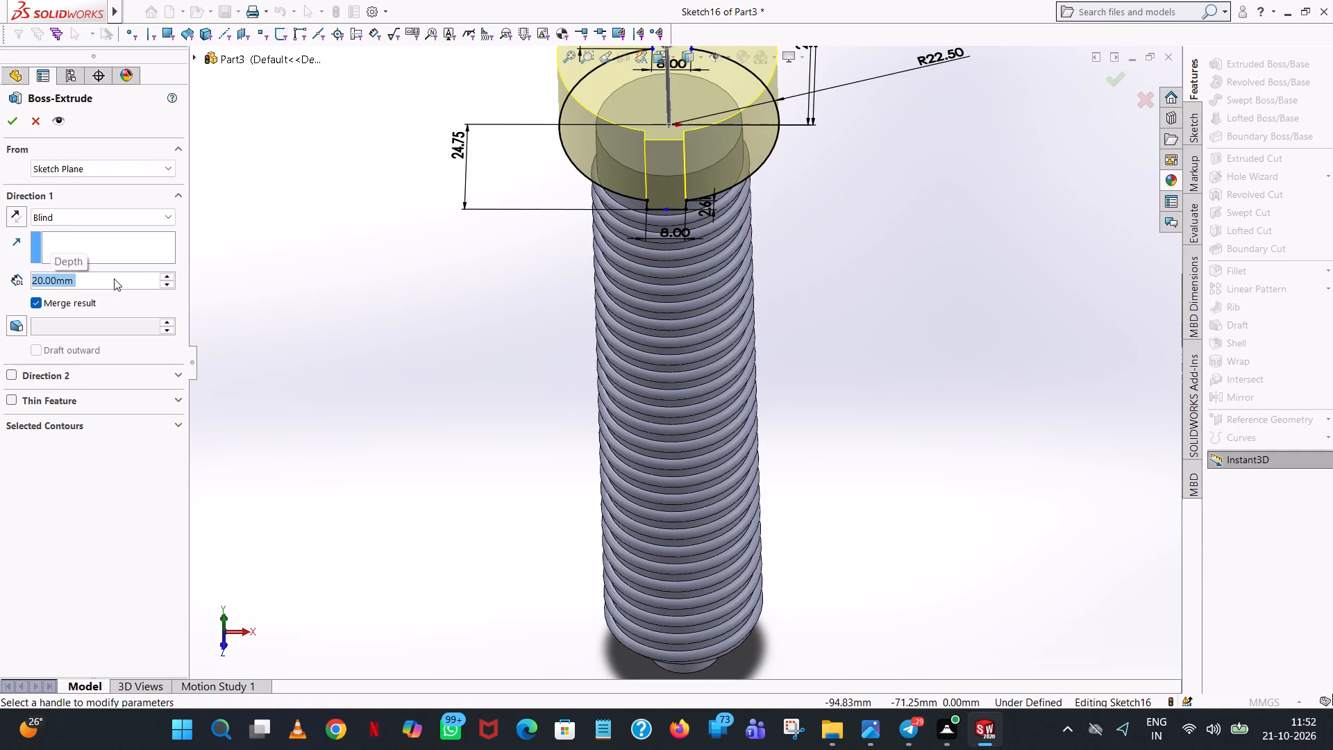
left_click(21, 118)
left_click(893, 260)
Examine the threaded rod and its new tabbed head from all sides and from both ends.
middle_click_drag(865, 237, 866, 246)
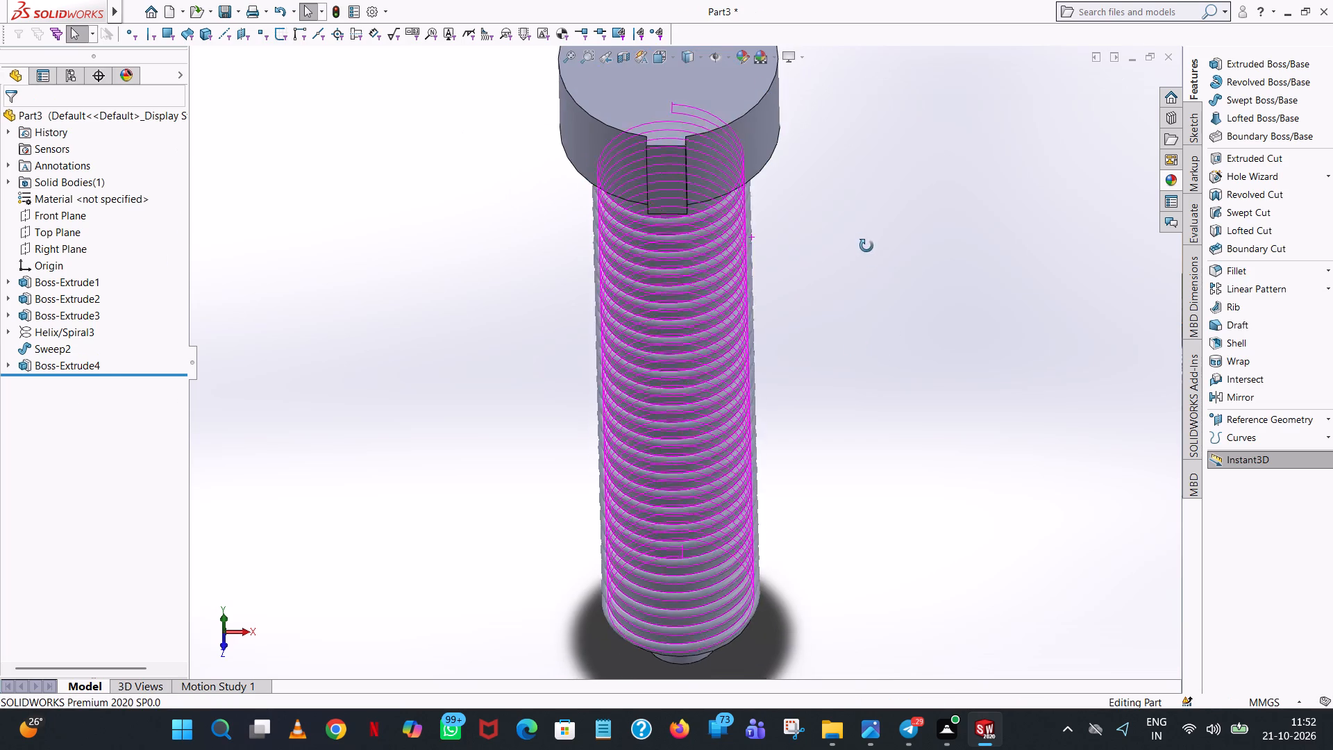
middle_click_drag(866, 246, 885, 358)
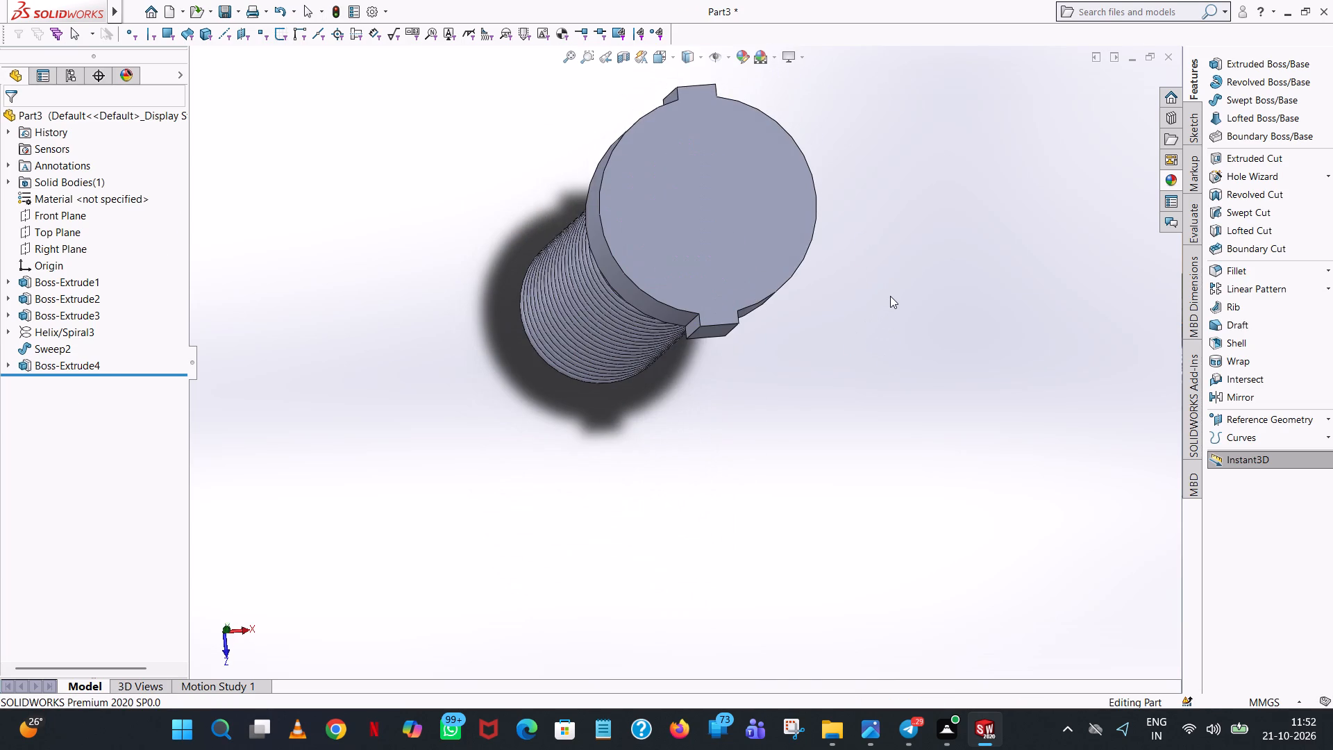
middle_click(889, 296)
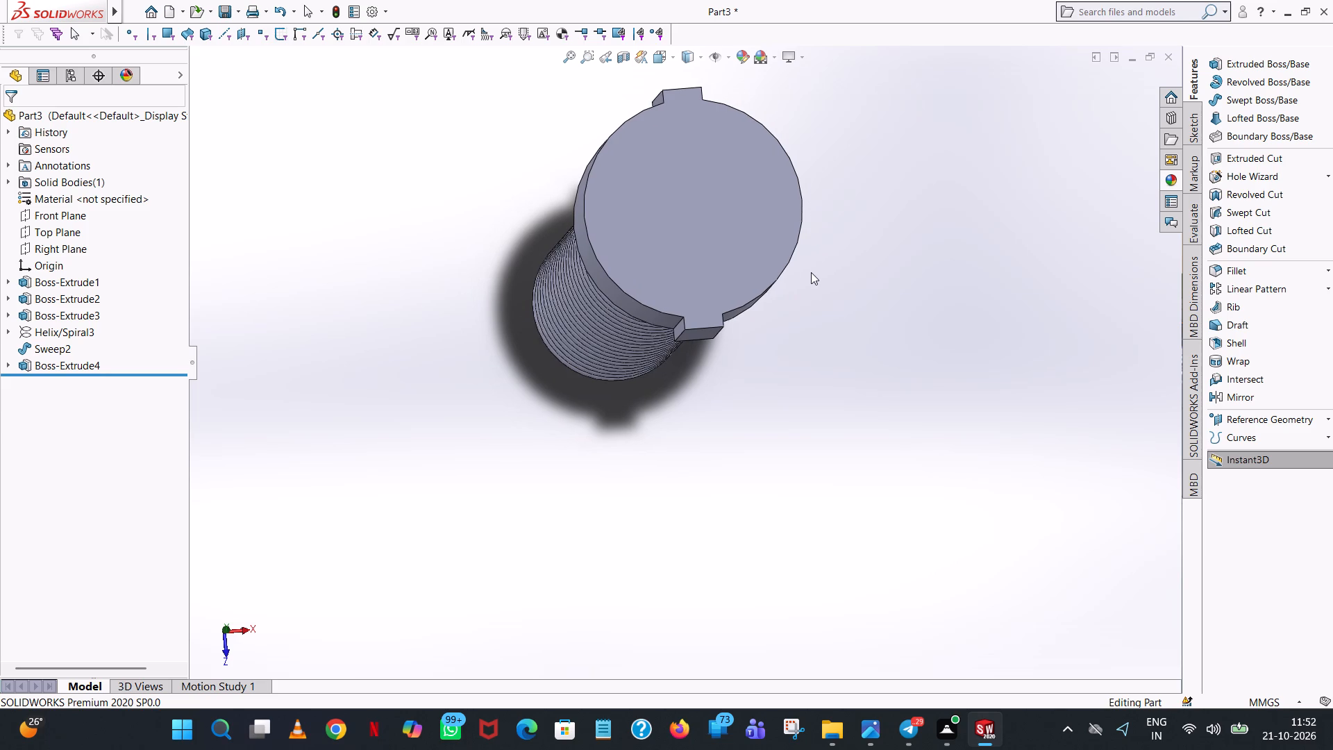
middle_click_drag(811, 272, 1019, 242)
scroll(1014, 239, "up", 4)
middle_click_drag(1017, 239, 927, 412)
scroll(998, 311, "down", 1)
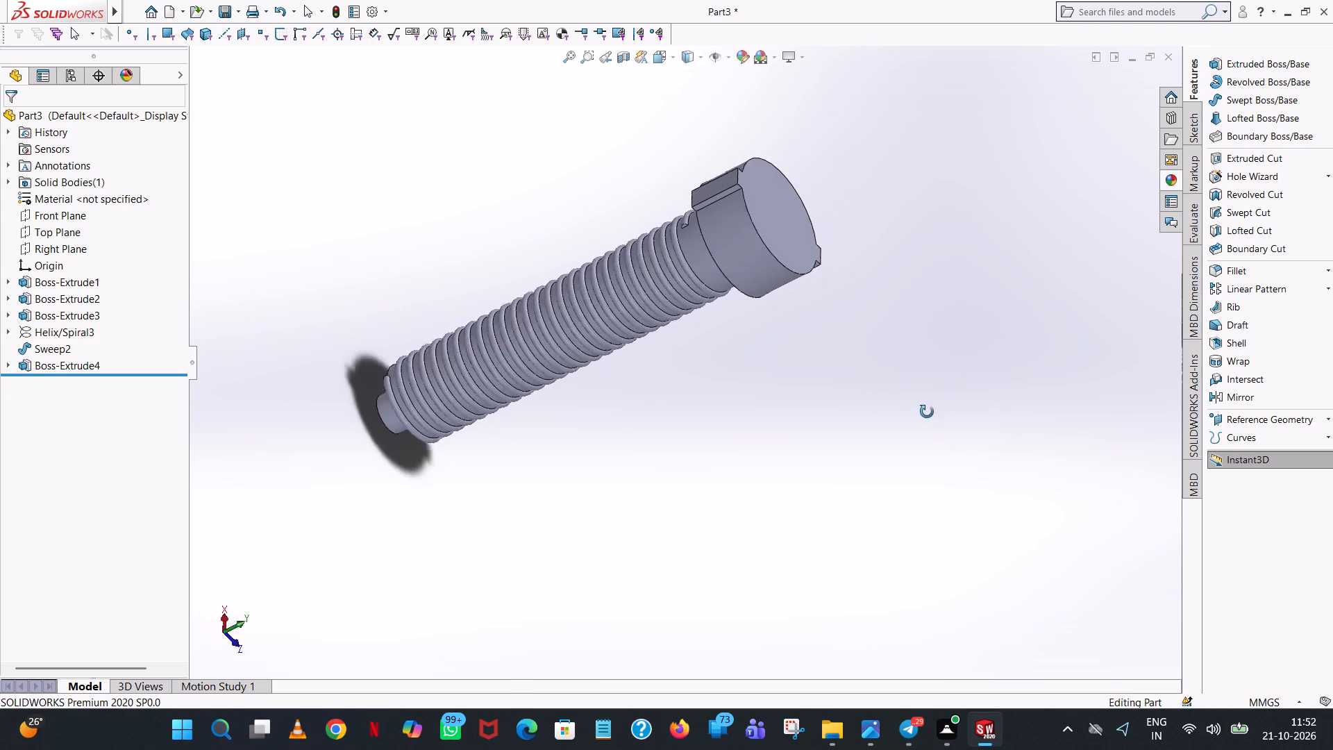
middle_click_drag(927, 412, 1069, 119)
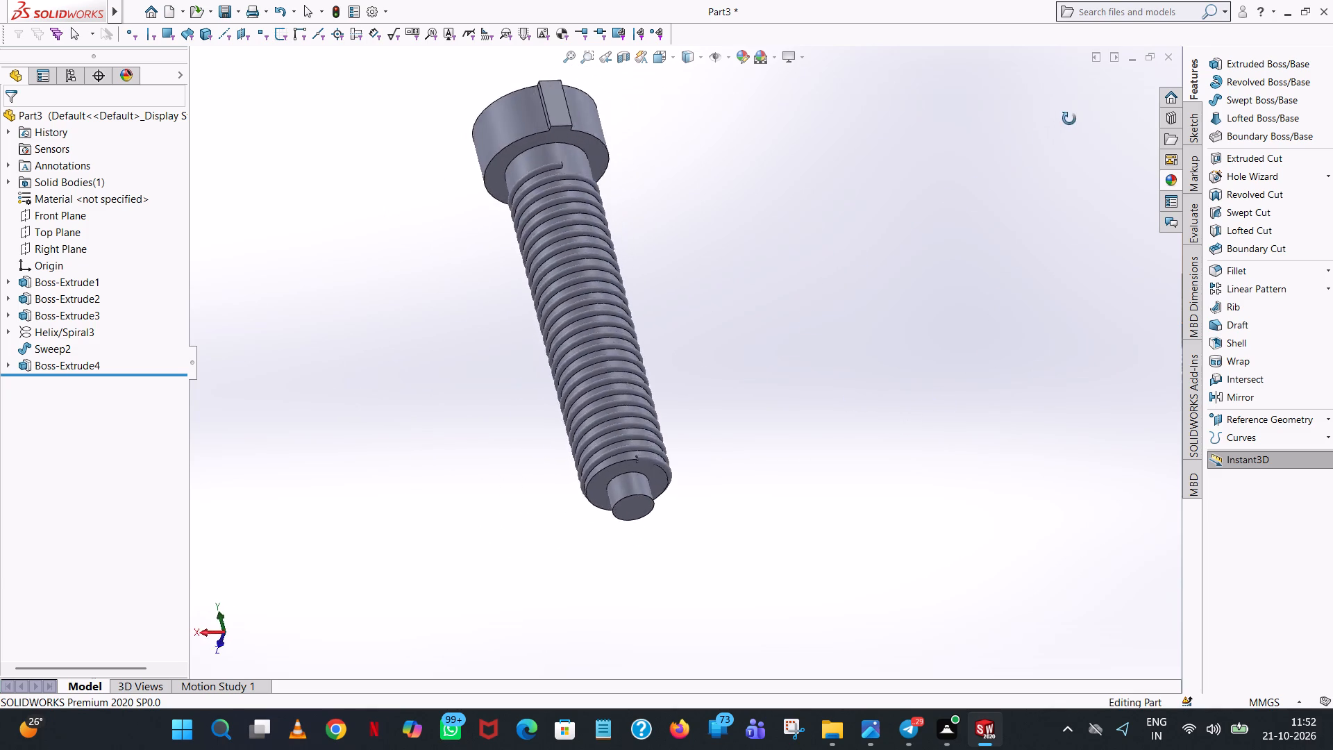
middle_click_drag(1069, 119, 1229, 242)
scroll(1229, 242, "up", 2)
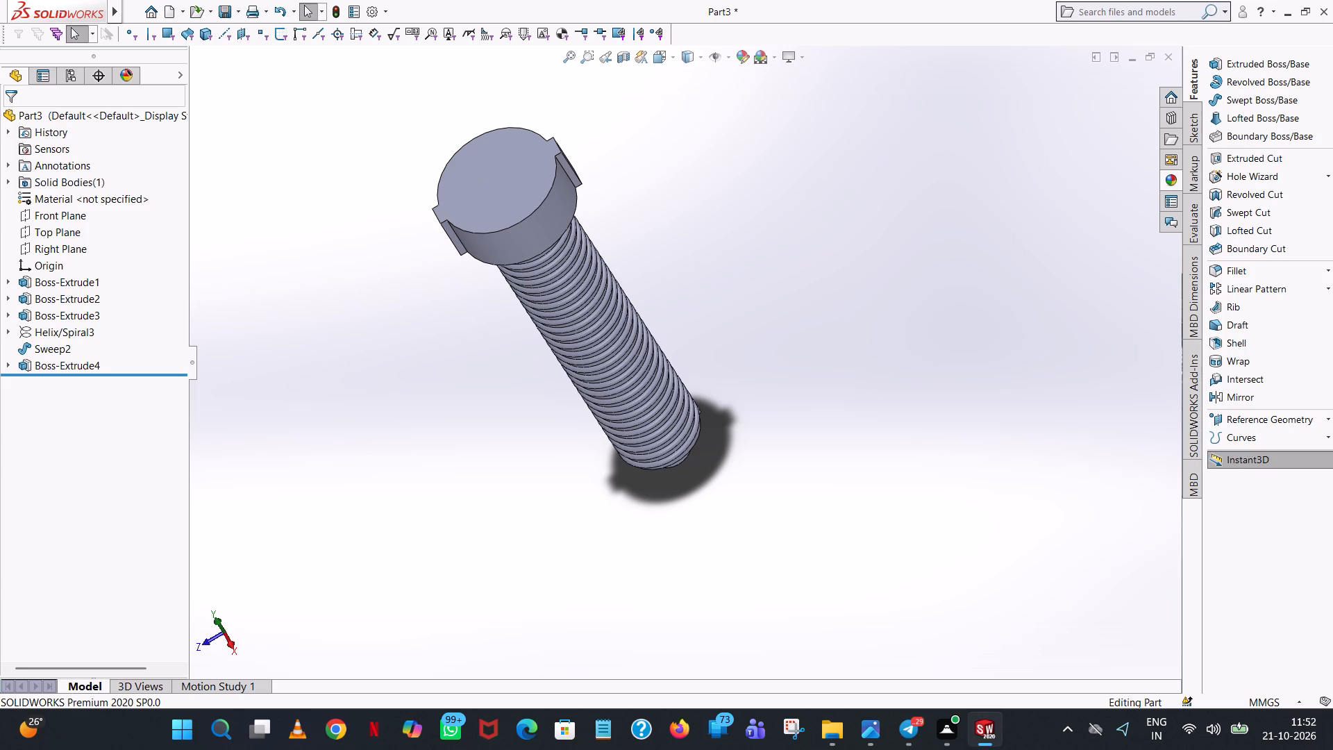
Start an extruded-cut sketch on the head's flat end face and draw a circle of radius 7.5 mm centred on the origin.
left_click(1268, 150)
left_click(513, 169)
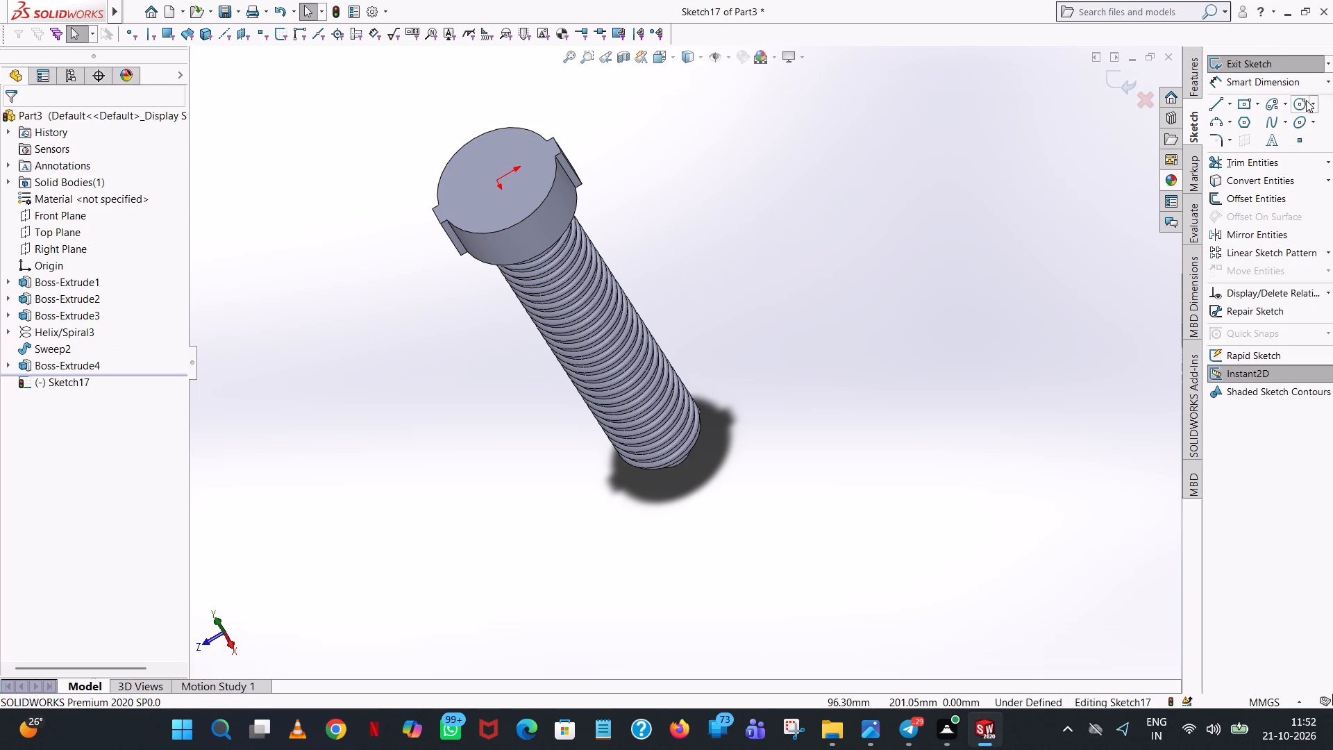
left_click(1302, 103)
middle_click_drag(583, 258, 614, 351)
scroll(614, 351, "down", 1)
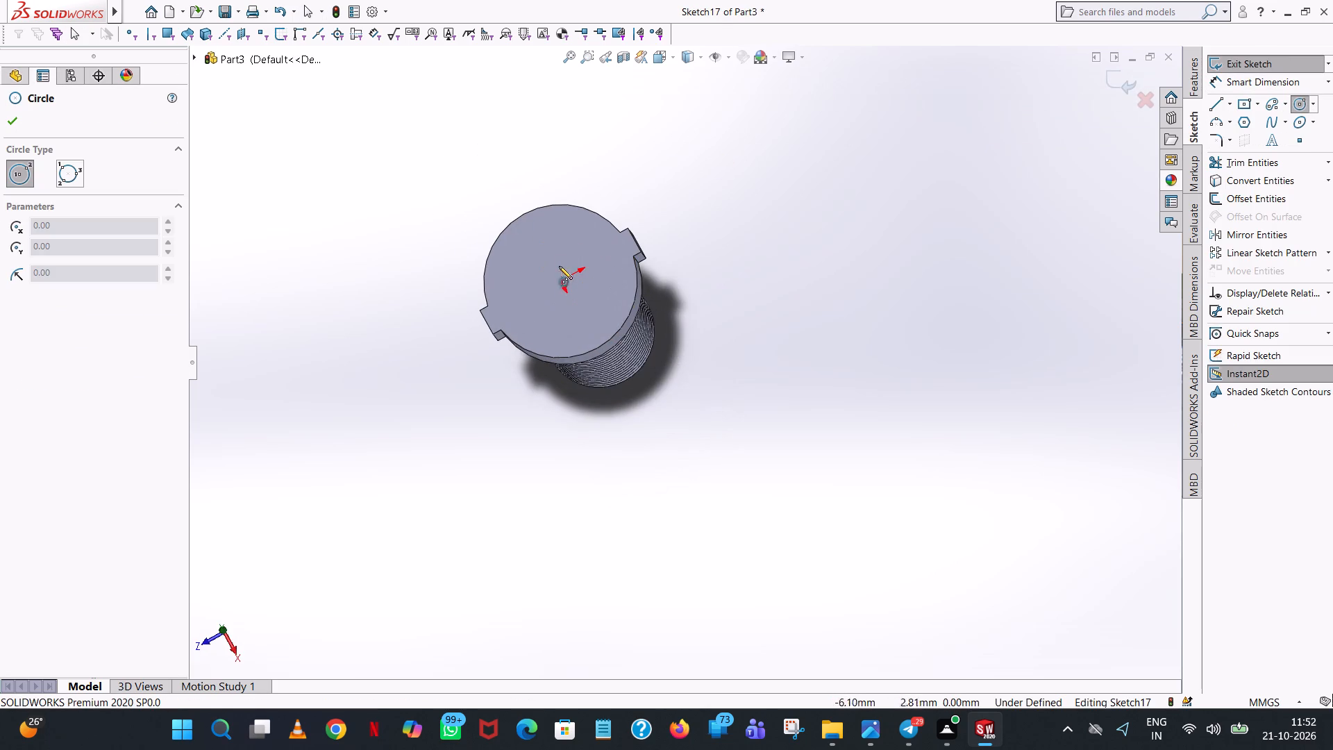
scroll(570, 287, "down", 7)
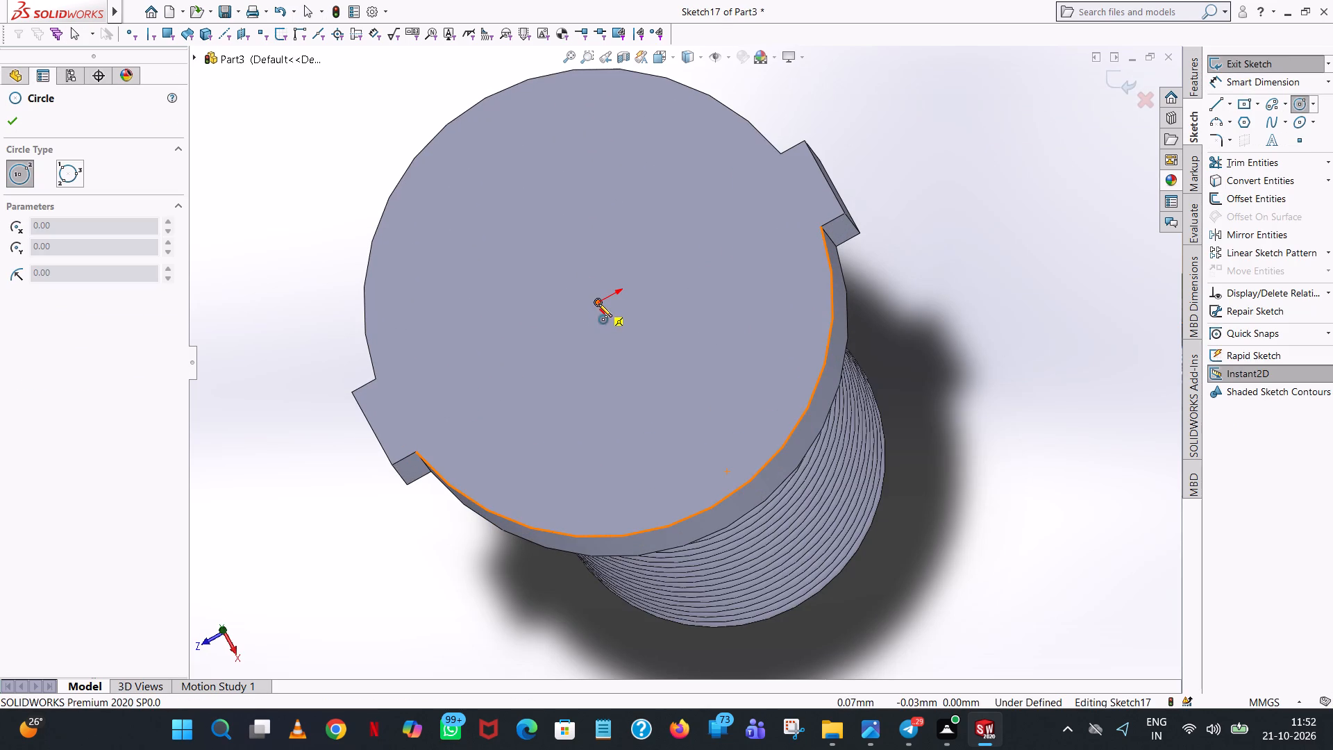
left_click(597, 301)
left_click(610, 225)
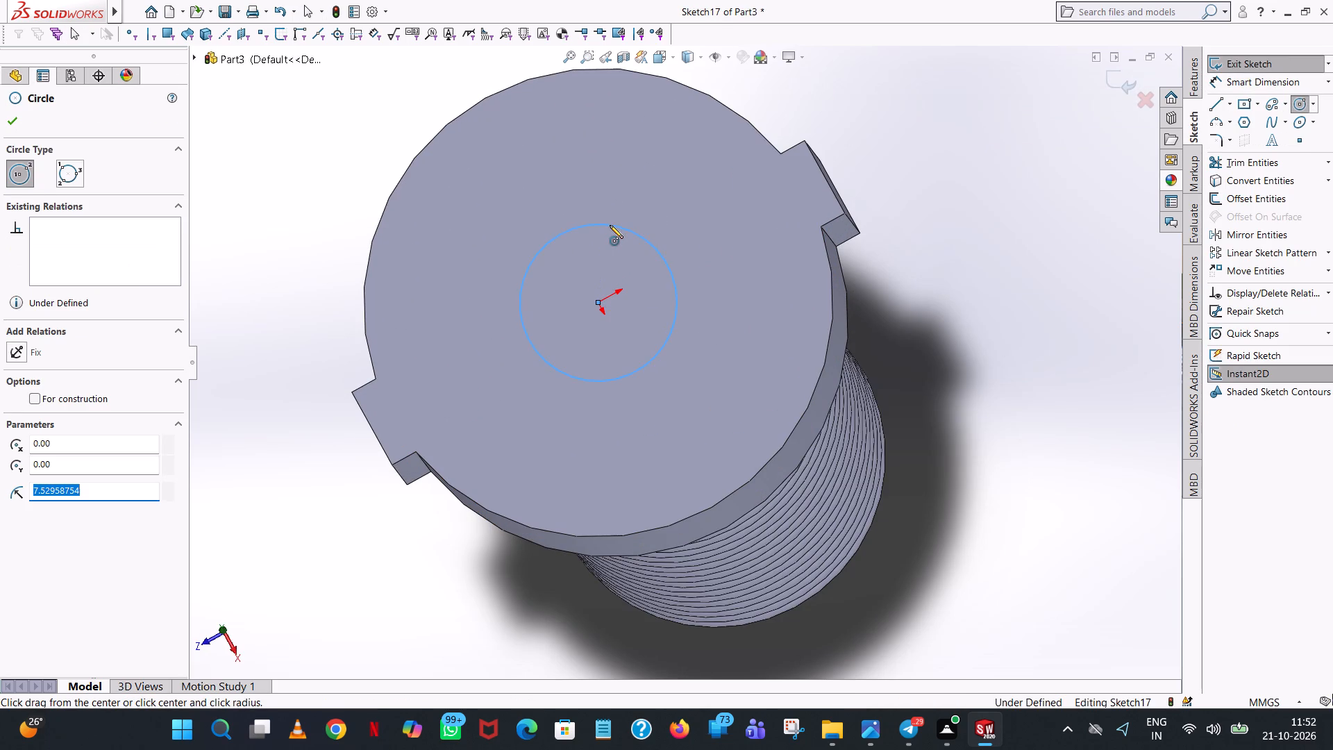
key("7")
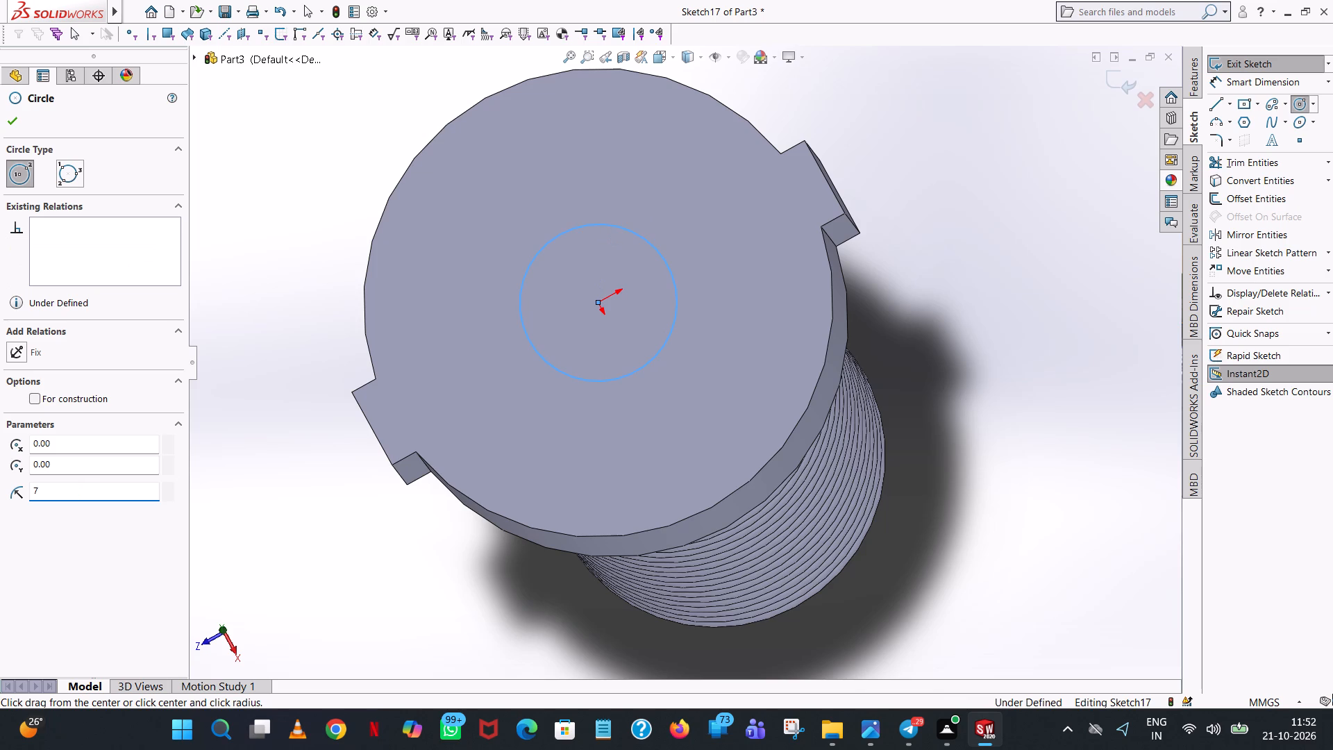
type(".5")
key("Return")
left_click(18, 127)
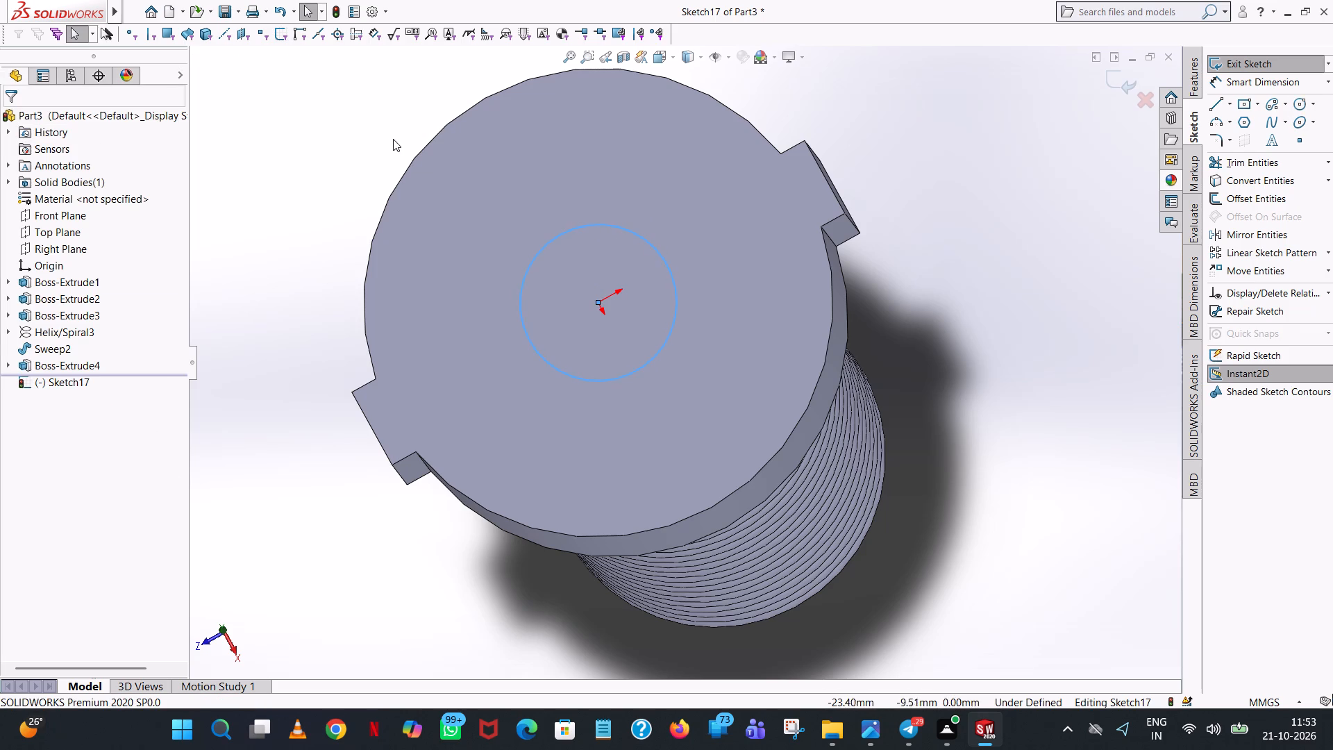
left_click(369, 140)
Dimension the diameter of the circle on the head's end face.
left_click(1241, 79)
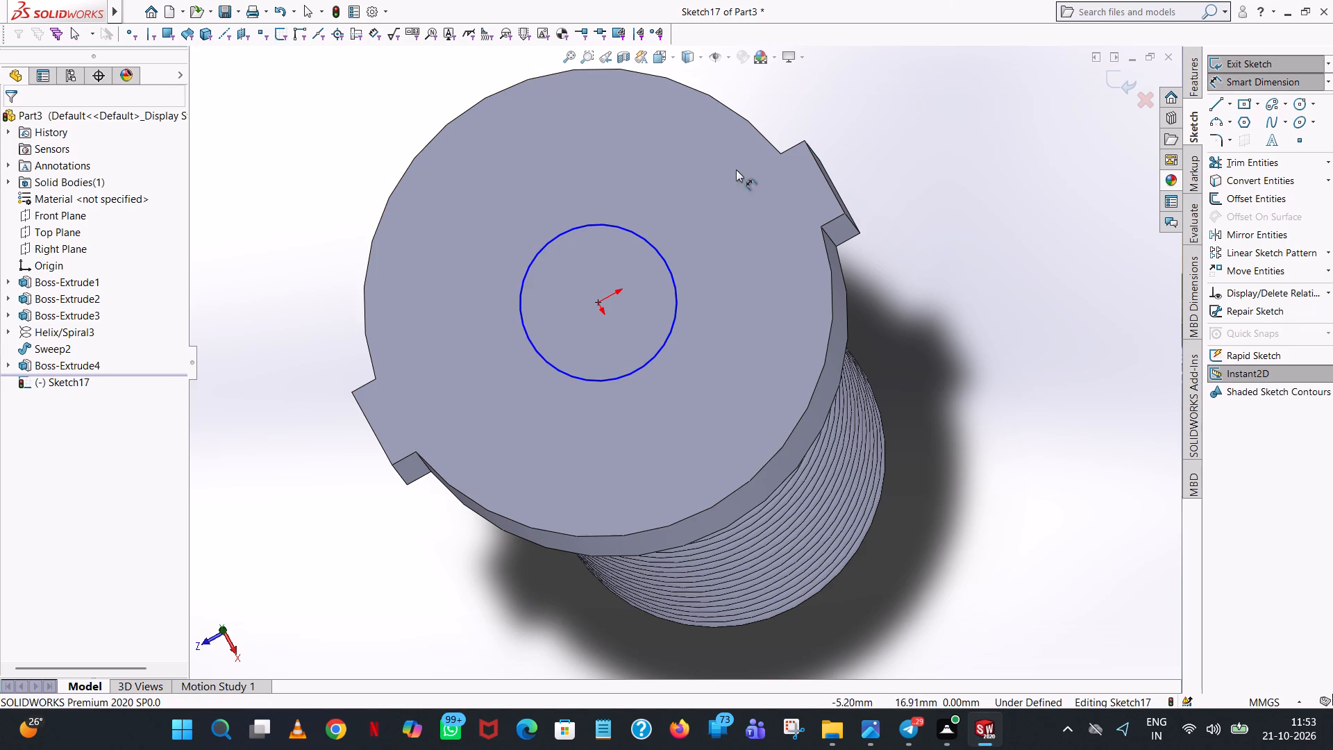
left_click(656, 246)
left_click(1063, 217)
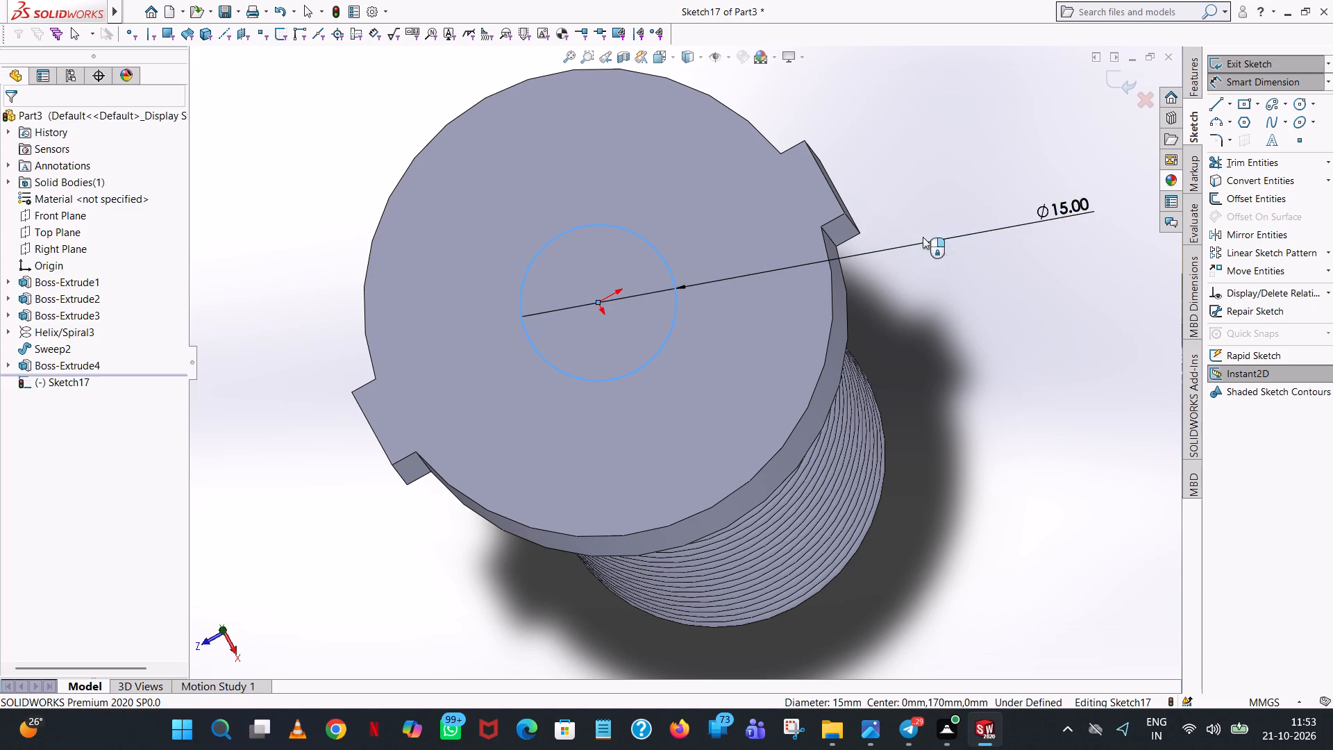
left_click(1006, 194)
left_click(1060, 146)
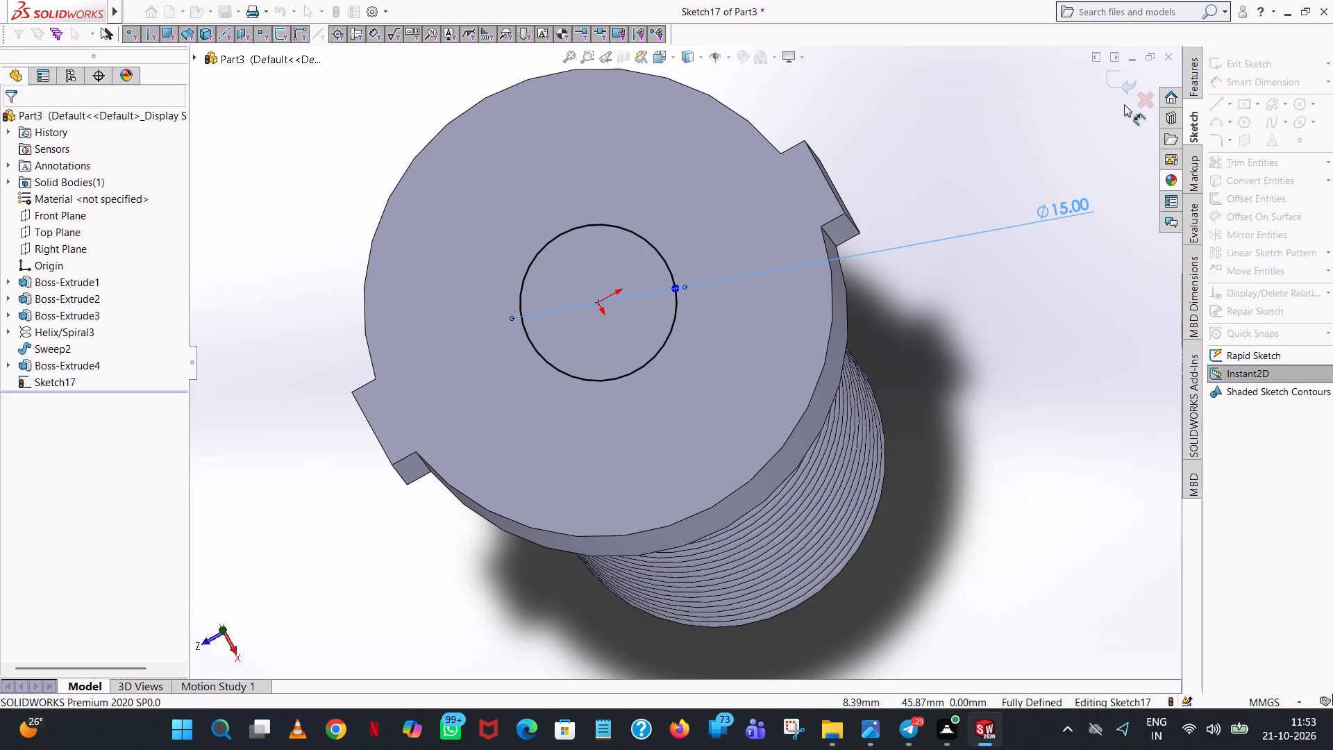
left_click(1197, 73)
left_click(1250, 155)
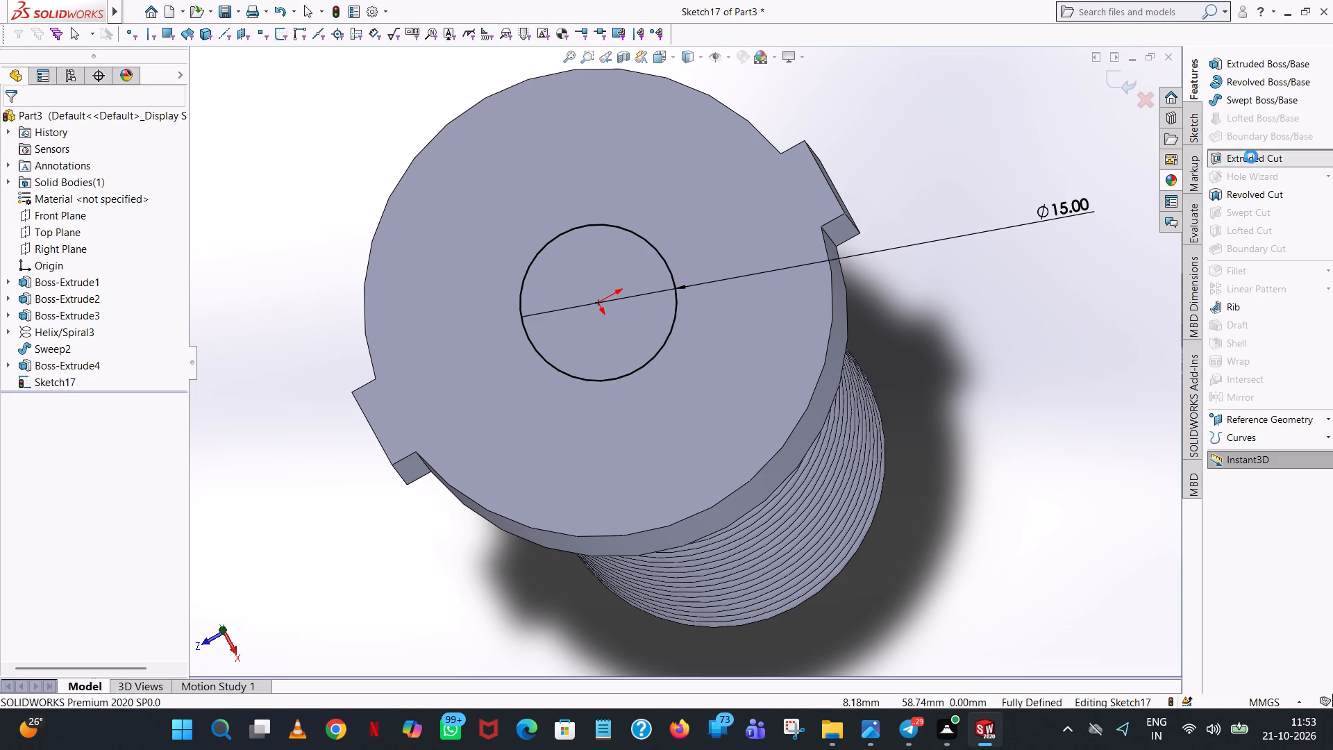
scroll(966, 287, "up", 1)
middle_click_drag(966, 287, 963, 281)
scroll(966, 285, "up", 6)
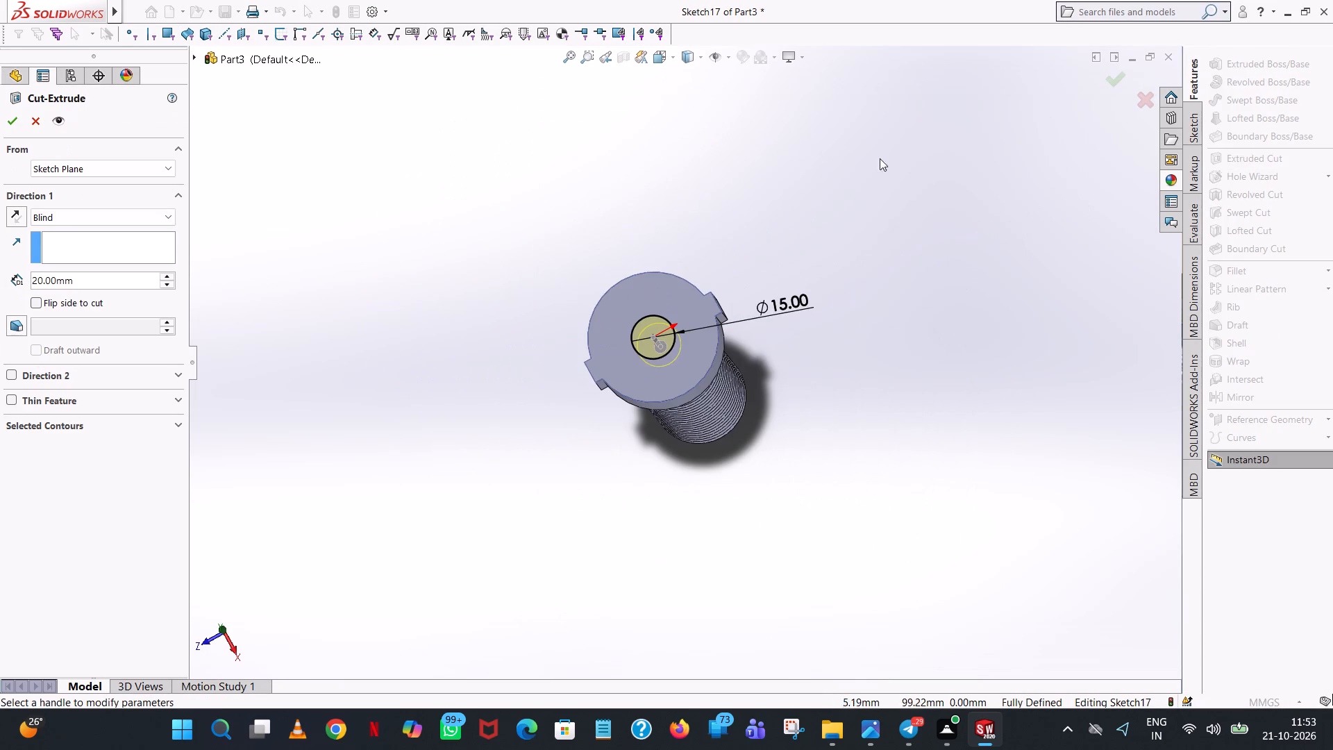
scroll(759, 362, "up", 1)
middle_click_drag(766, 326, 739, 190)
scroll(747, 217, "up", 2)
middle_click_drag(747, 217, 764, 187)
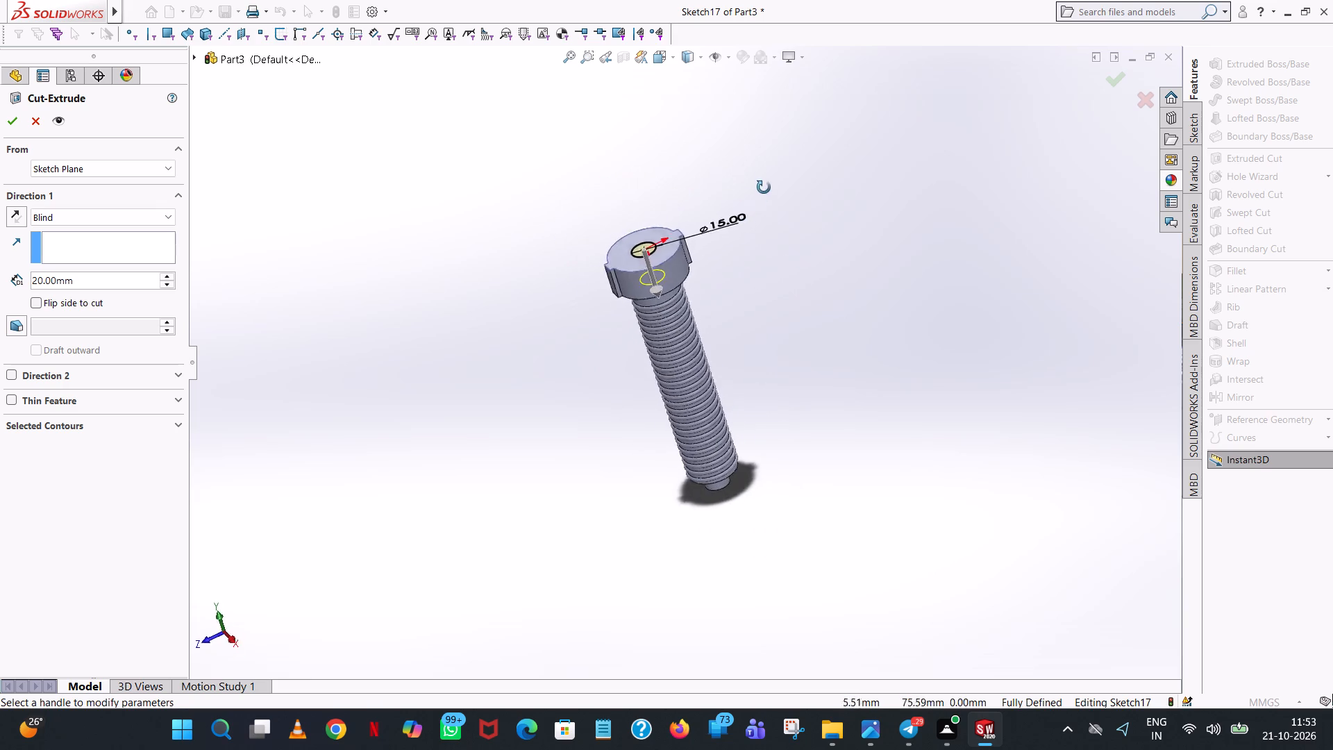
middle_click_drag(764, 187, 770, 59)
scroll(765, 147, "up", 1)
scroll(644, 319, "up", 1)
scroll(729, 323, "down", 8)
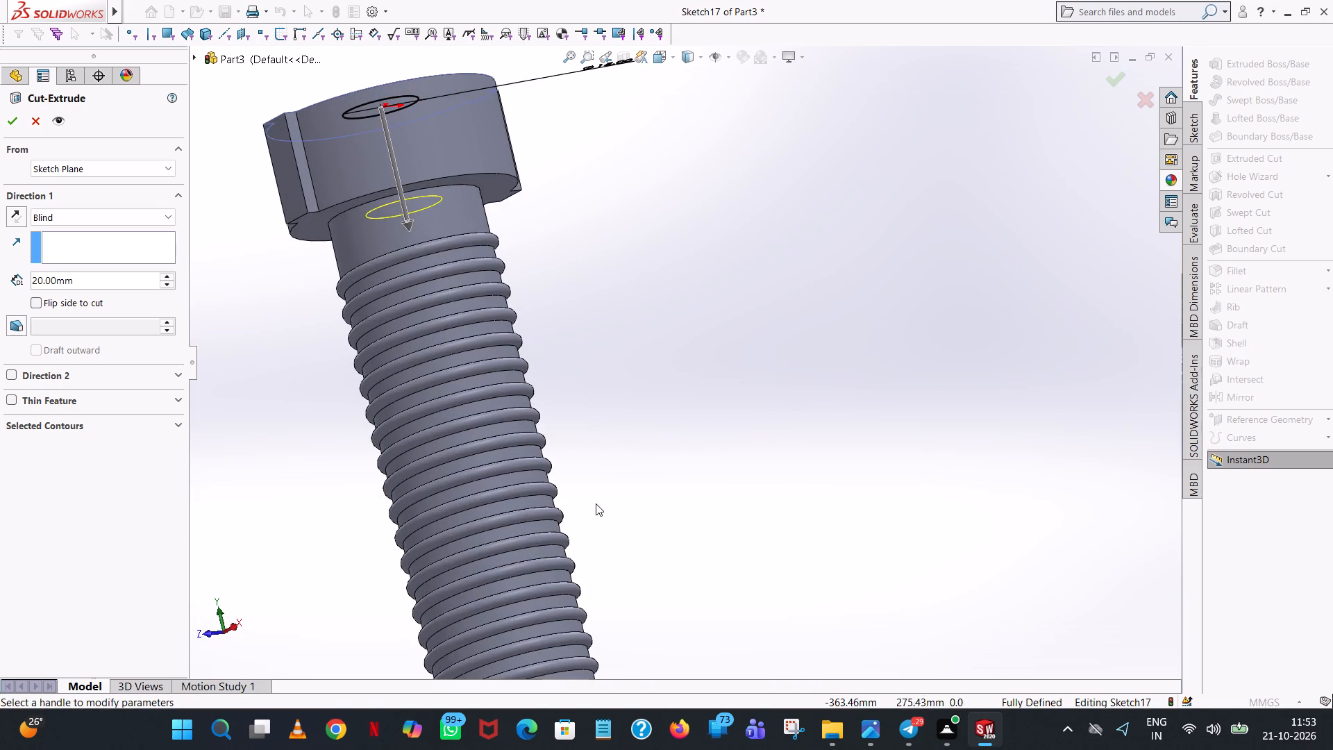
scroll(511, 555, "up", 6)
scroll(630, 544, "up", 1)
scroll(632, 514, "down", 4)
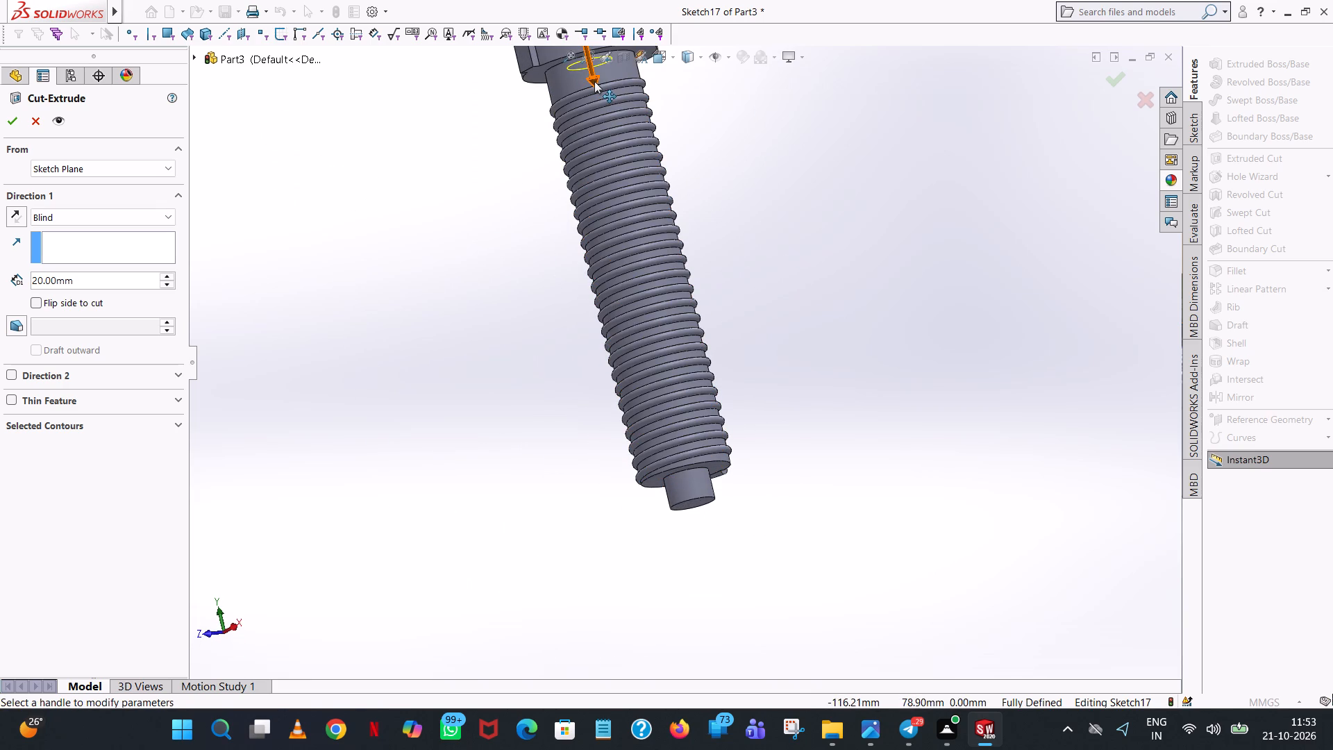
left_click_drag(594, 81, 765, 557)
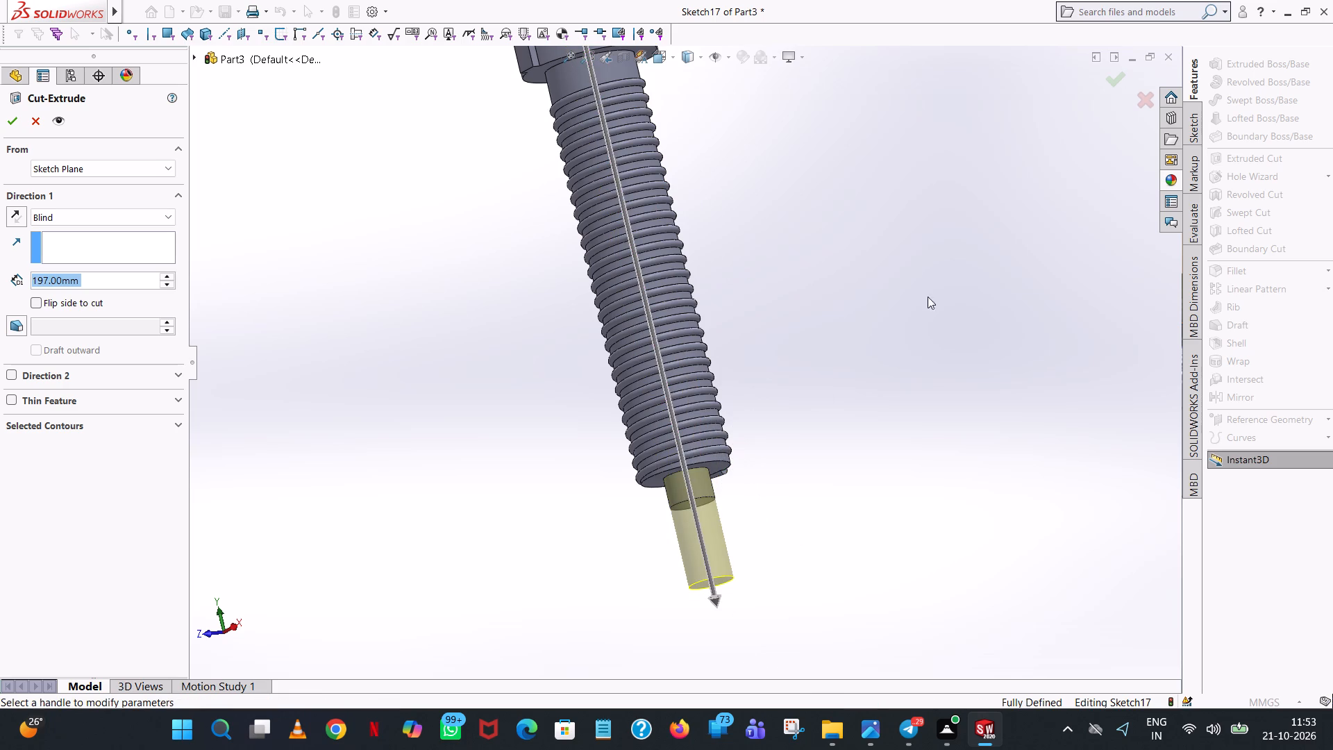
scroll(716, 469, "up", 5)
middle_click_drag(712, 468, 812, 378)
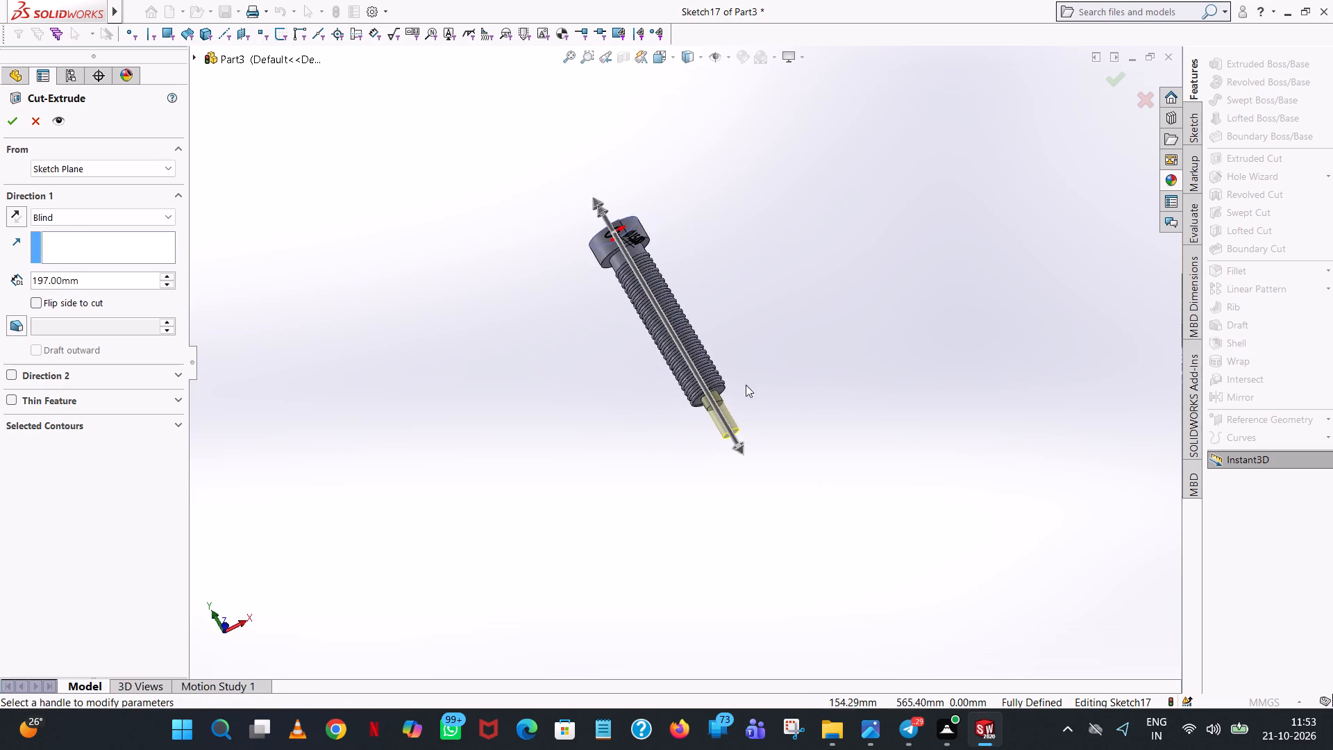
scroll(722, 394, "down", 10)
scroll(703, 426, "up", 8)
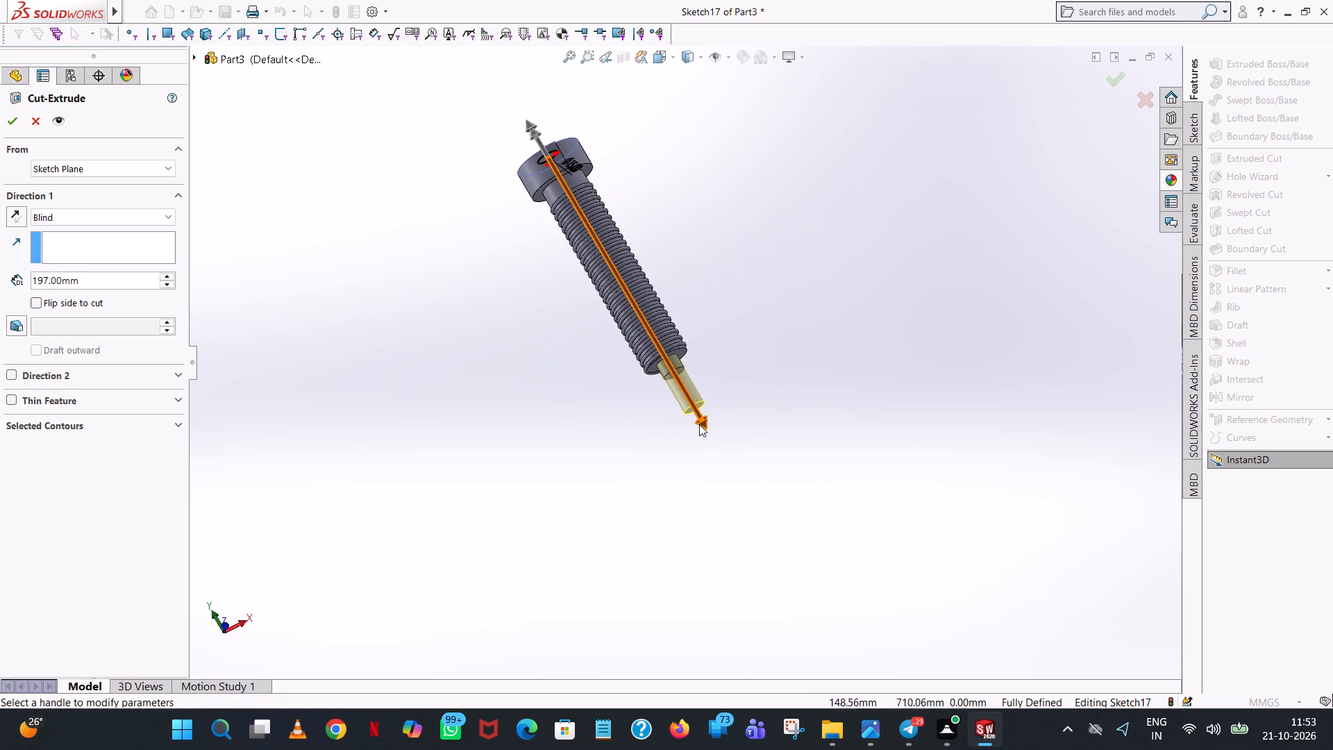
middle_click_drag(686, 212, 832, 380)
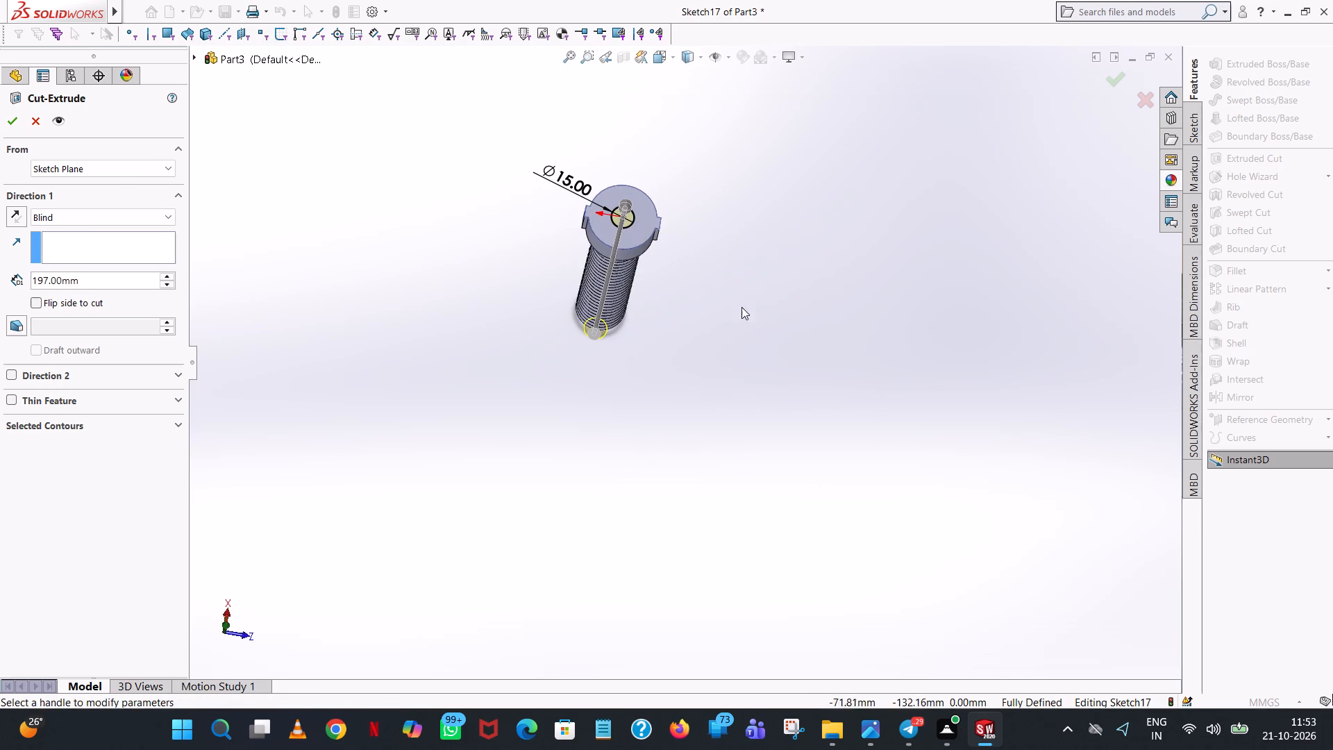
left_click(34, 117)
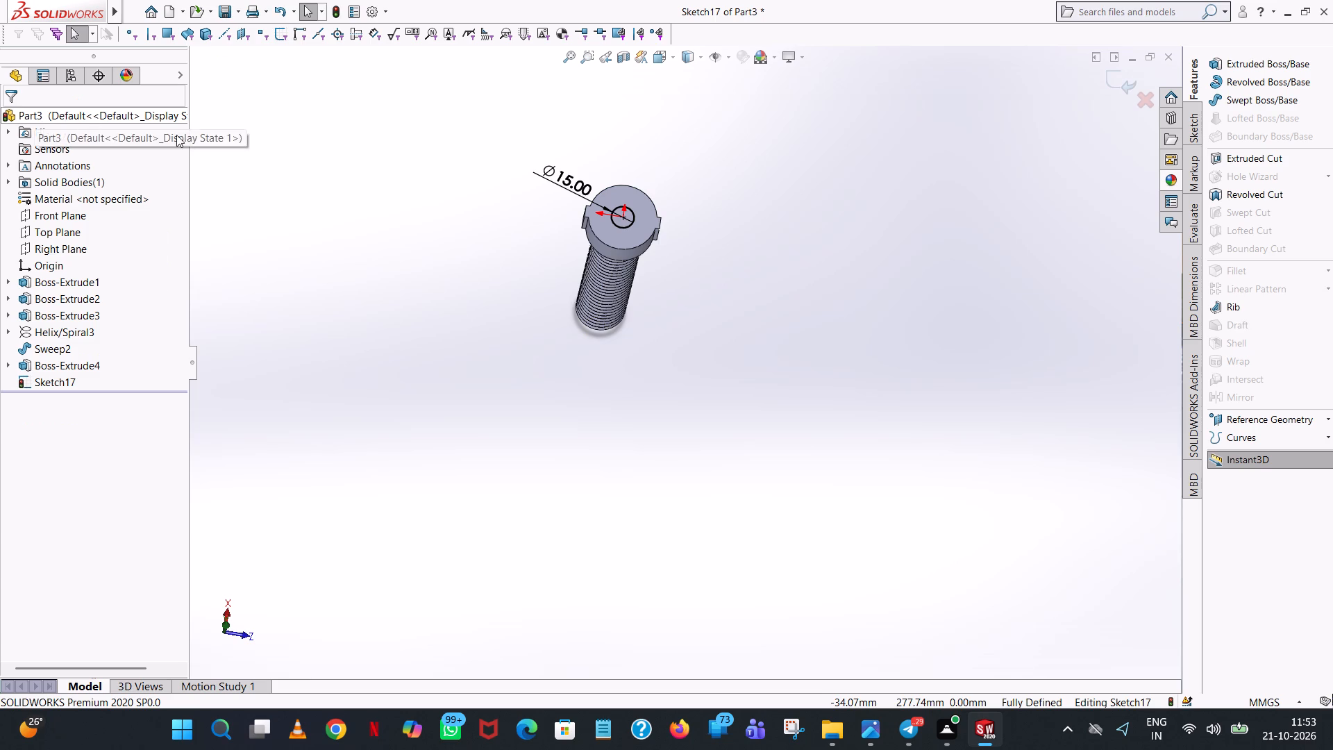
Set the diameter of the circle on the head's end face to 7.5 mm.
scroll(669, 233, "down", 6)
left_click(355, 144)
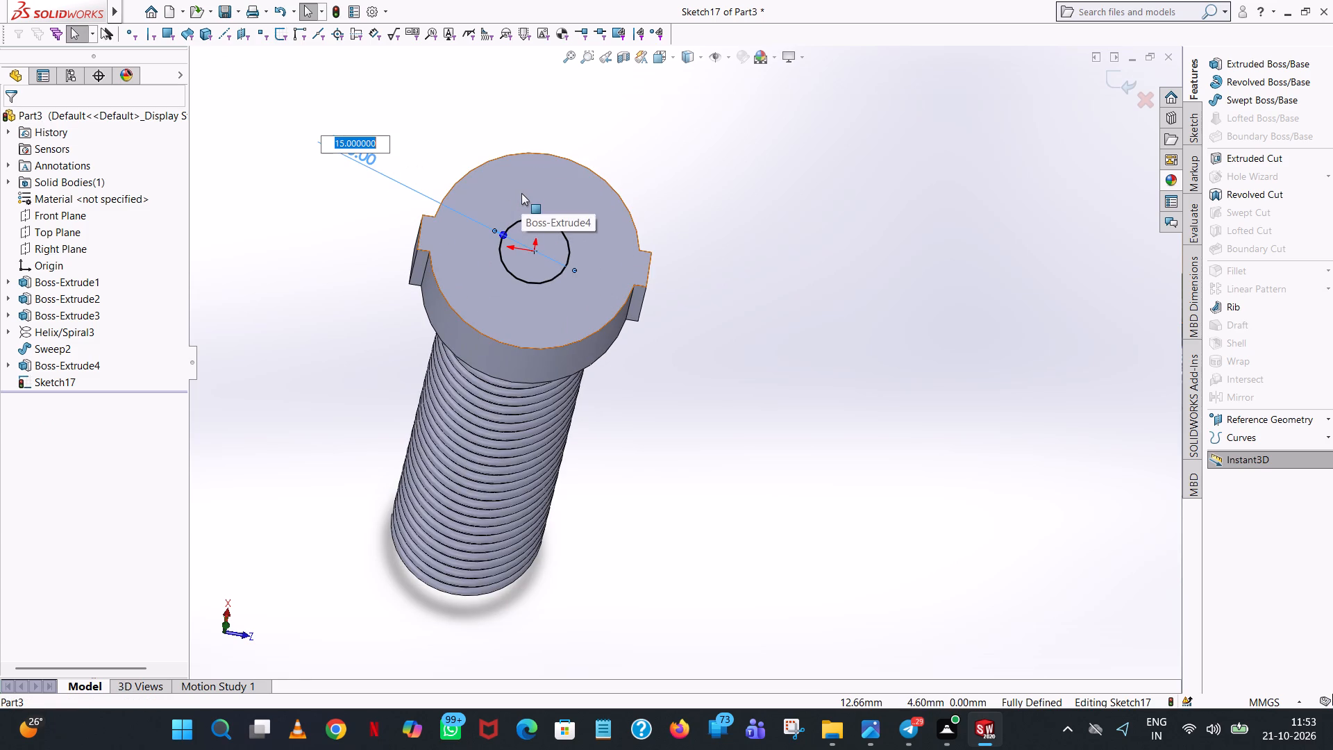
type("7.5")
key("Return")
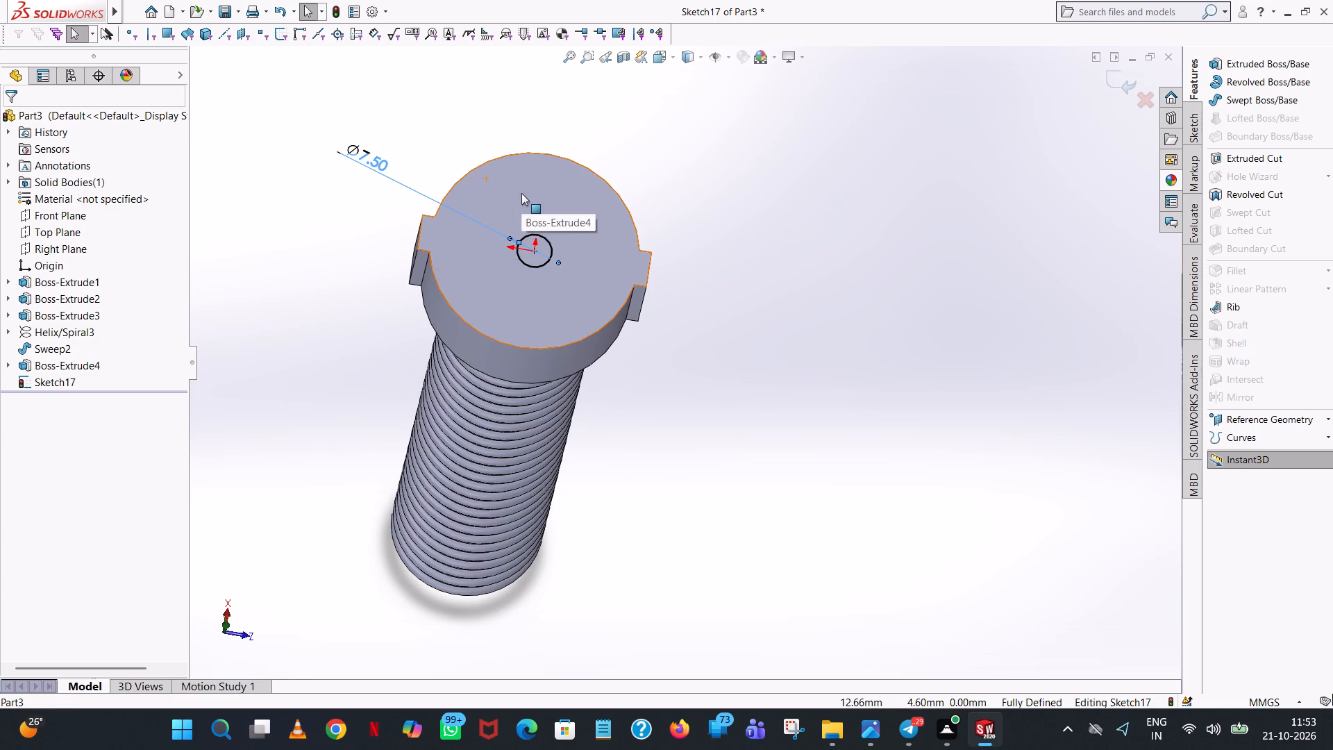
left_click(848, 129)
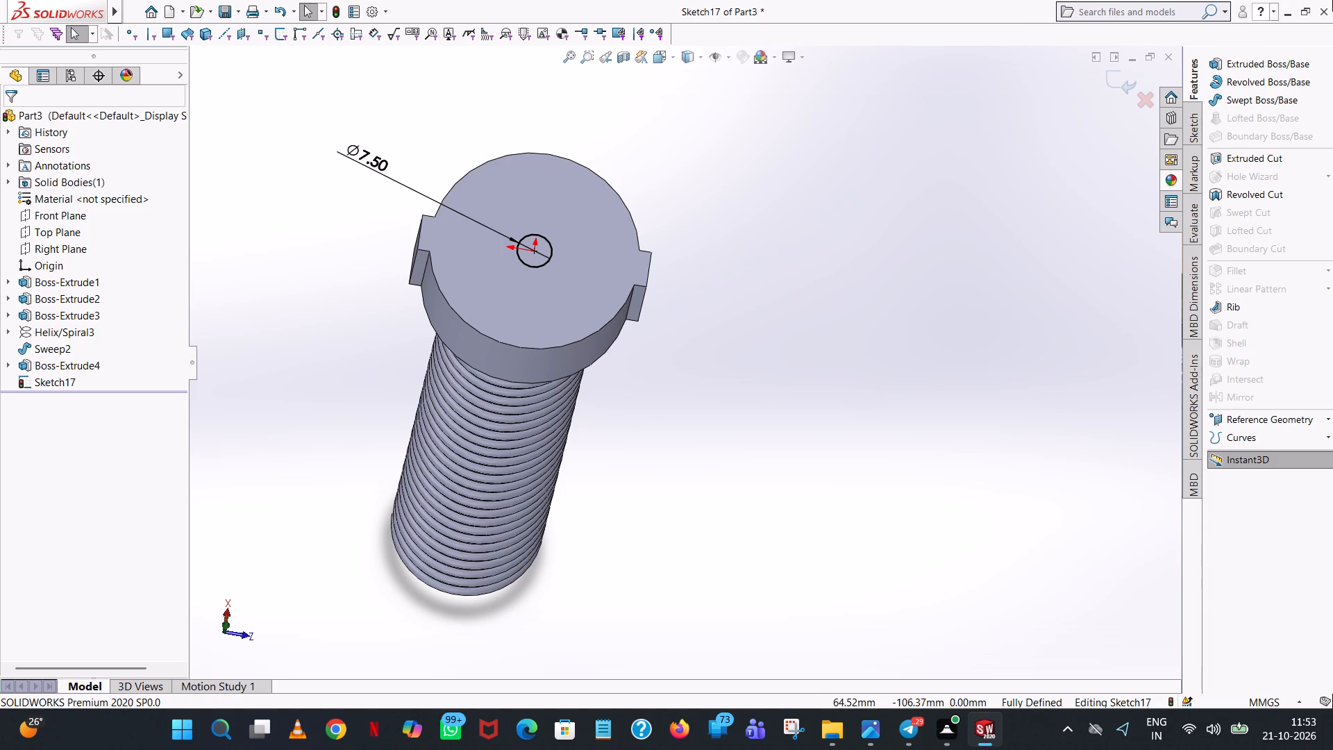
Extrude-cut the circle as a blind 180 mm hole running axially through the head and the threaded rod.
left_click(1264, 160)
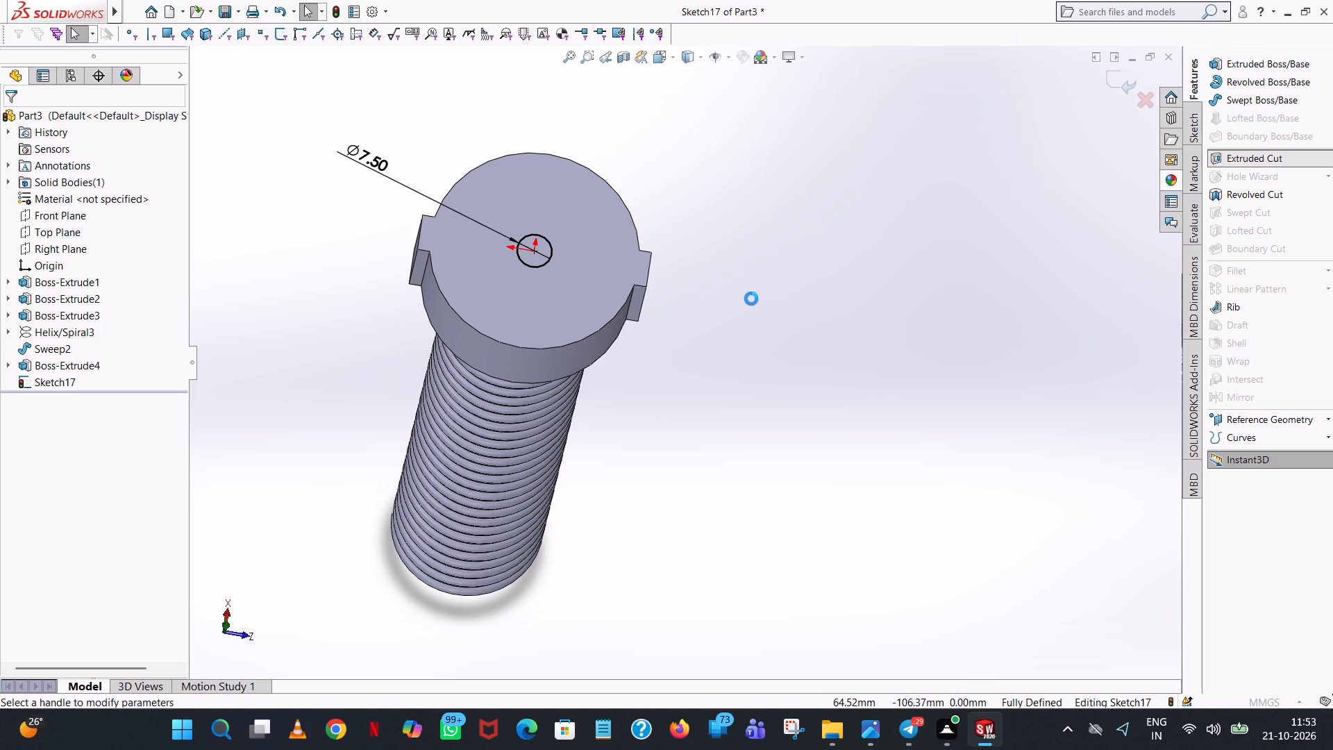
scroll(751, 299, "down", 1)
middle_click_drag(751, 299, 785, 215)
scroll(785, 214, "up", 1)
scroll(625, 210, "up", 5)
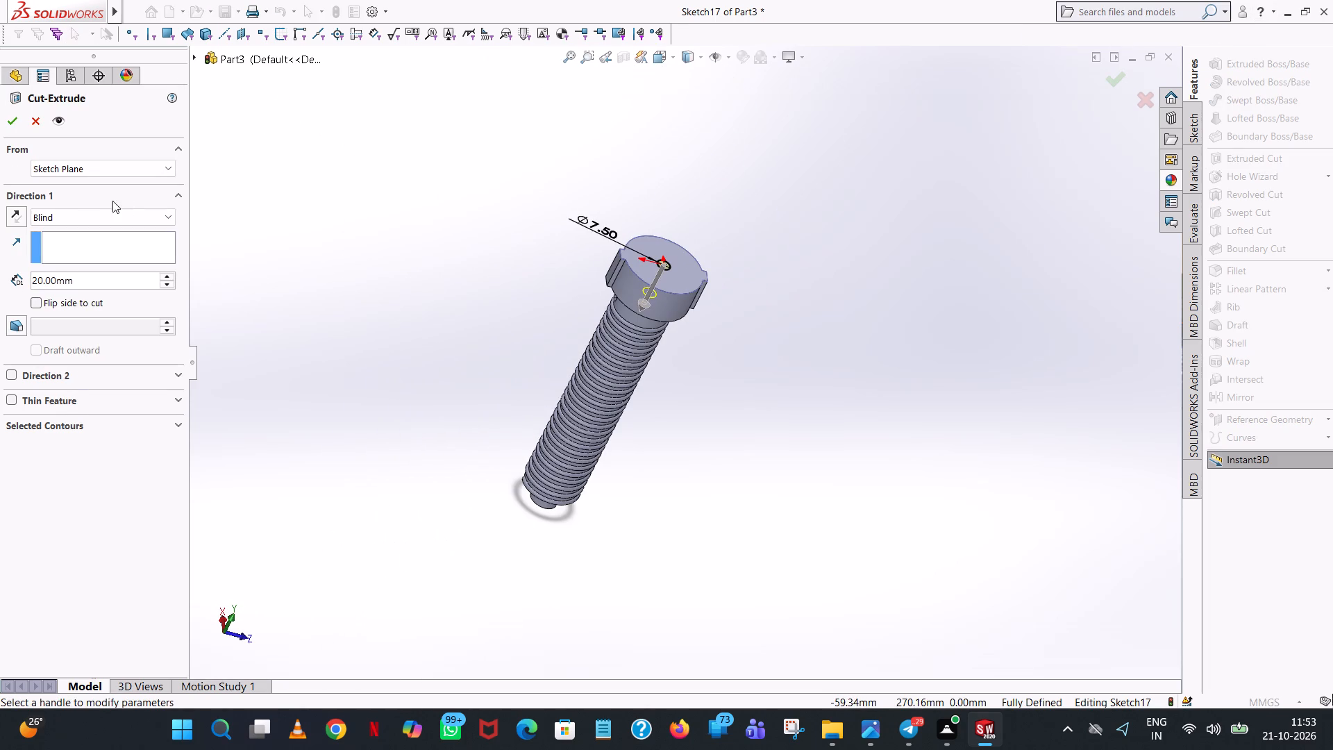
left_click(169, 271)
left_click(167, 278)
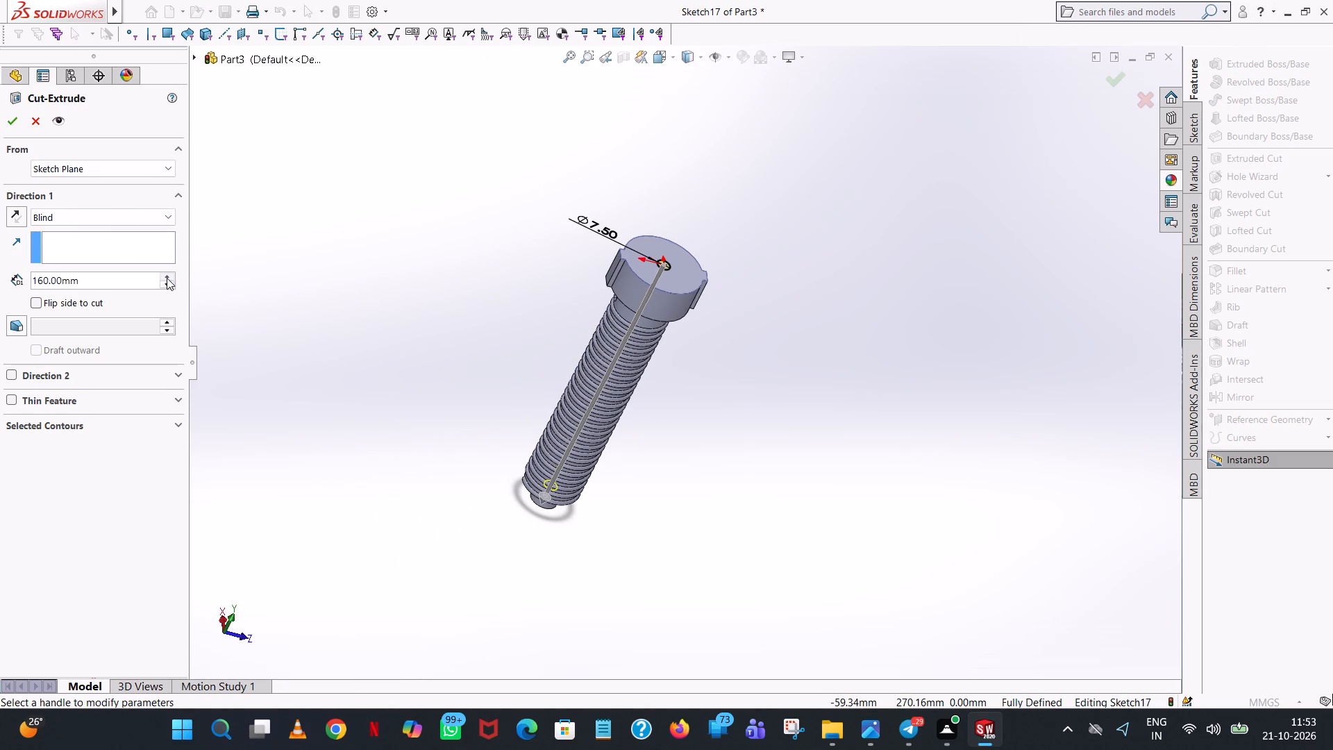
scroll(381, 348, "up", 1)
middle_click_drag(381, 348, 521, 302)
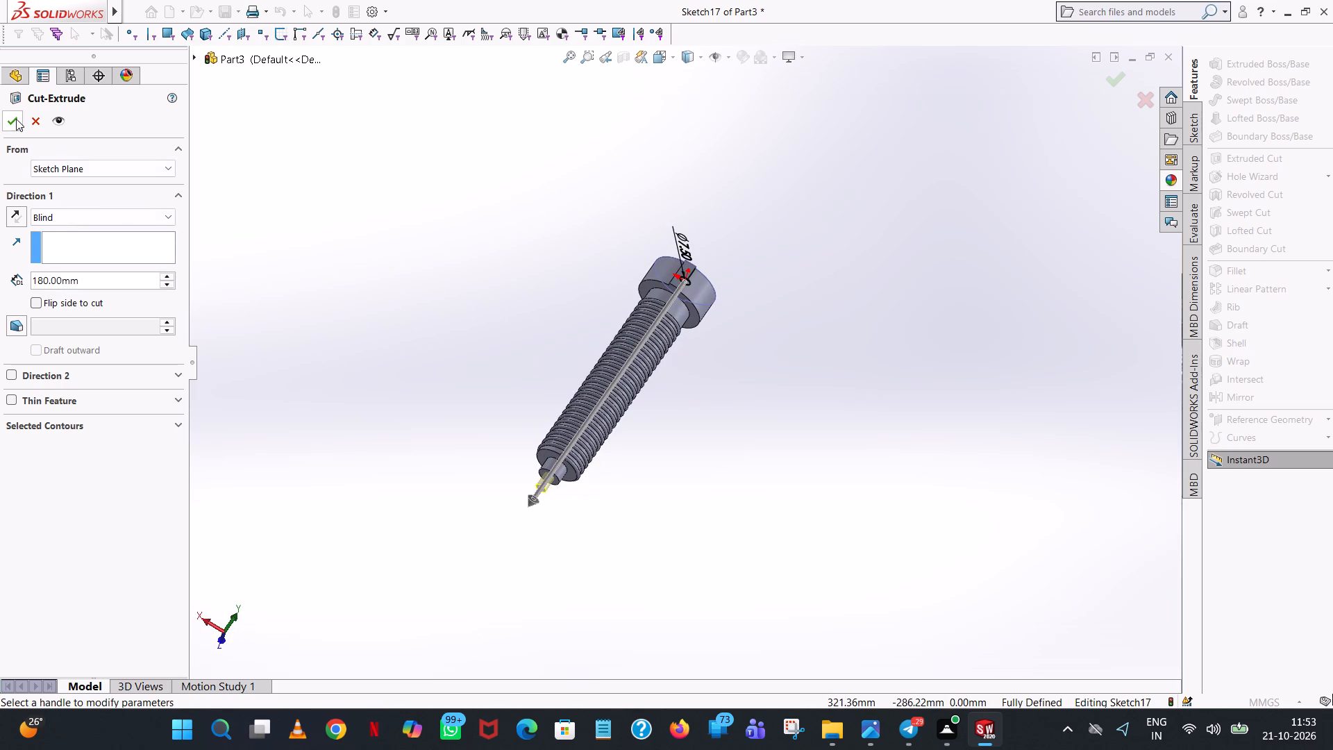
left_click(16, 118)
left_click(661, 567)
Examine the axial hole at the rod's small end and at the tabbed head, viewing the part from several sides.
scroll(539, 506, "down", 5)
scroll(646, 426, "down", 1)
middle_click_drag(659, 418, 704, 389)
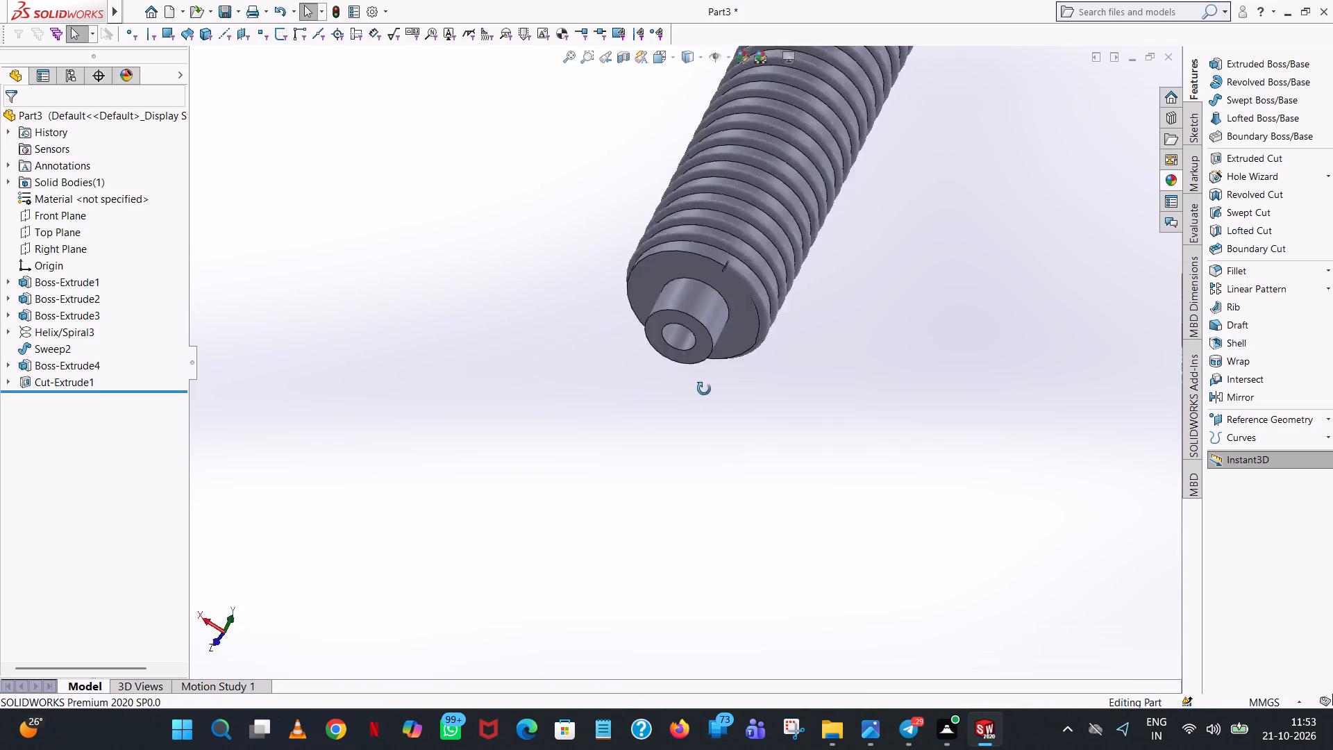
middle_click_drag(704, 389, 736, 252)
scroll(886, 155, "down", 1)
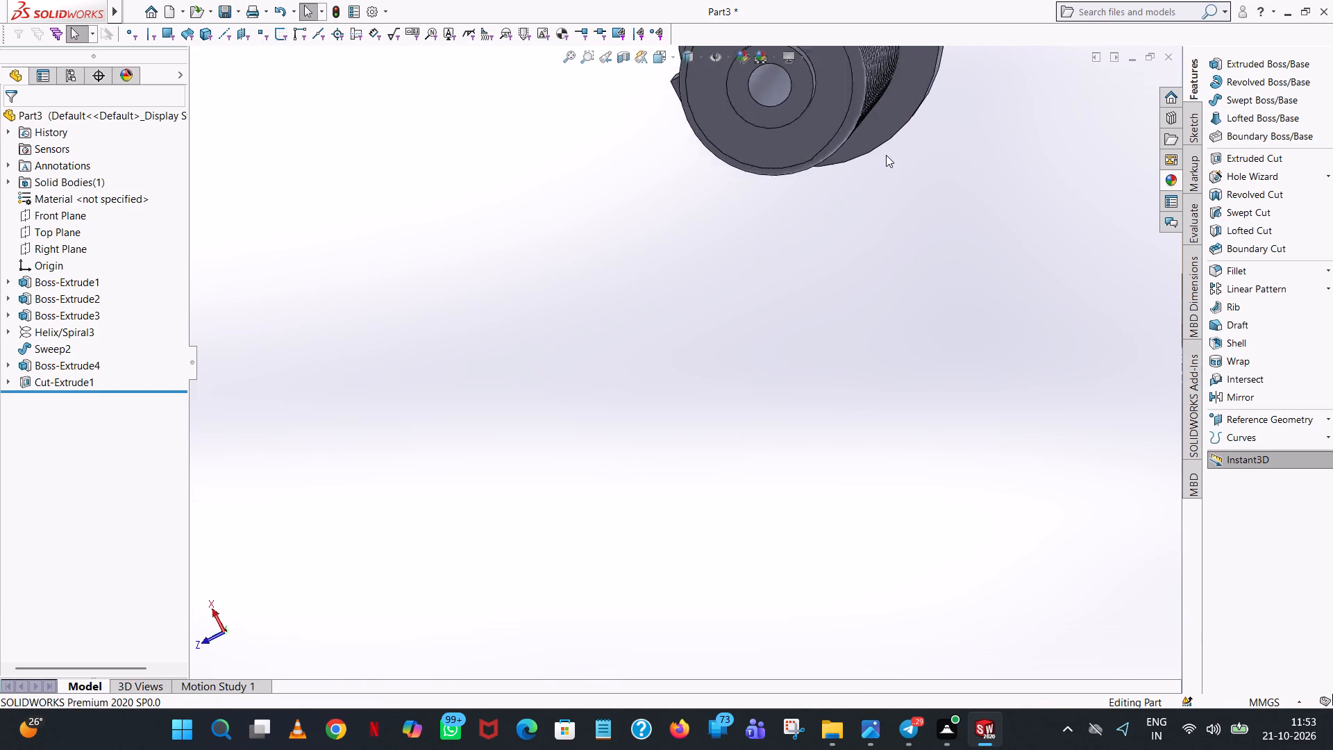
scroll(886, 155, "down", 3)
scroll(887, 153, "up", 5)
middle_click_drag(909, 121, 911, 112)
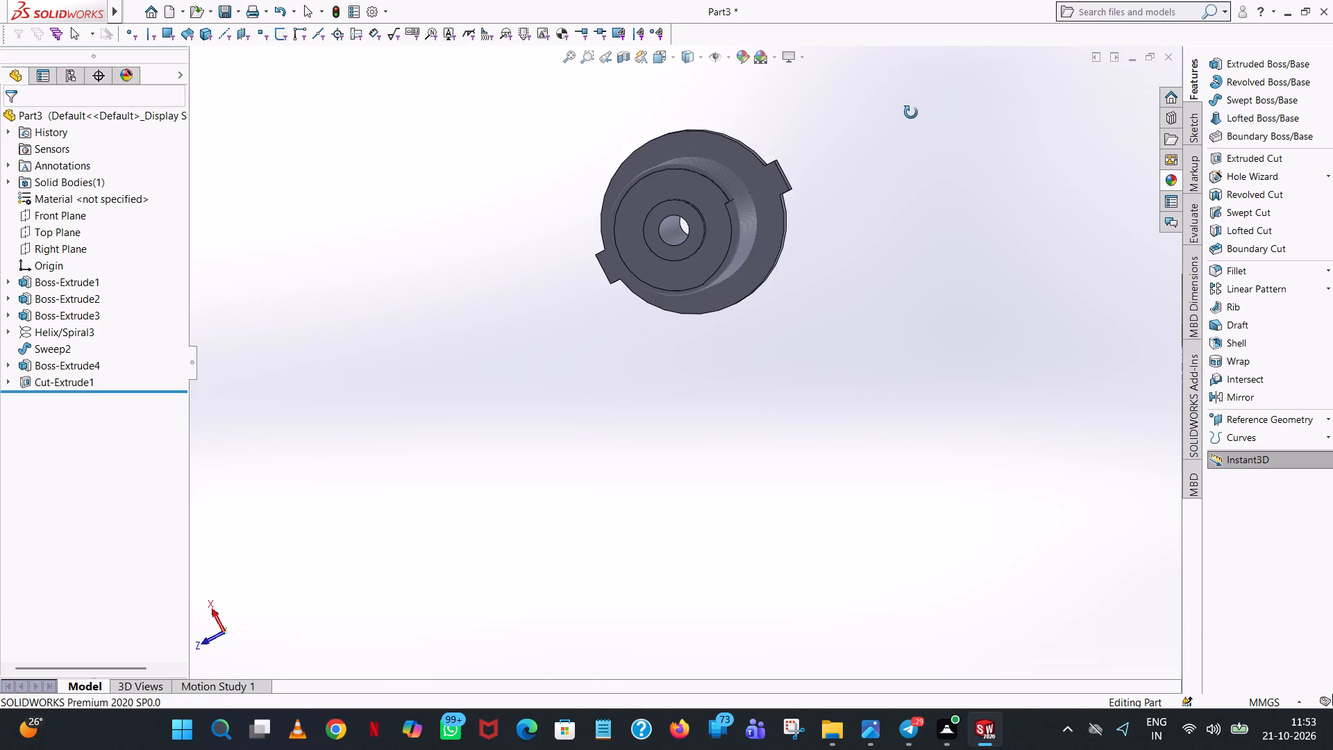
middle_click_drag(911, 112, 1024, 233)
middle_click_drag(759, 247, 759, 248)
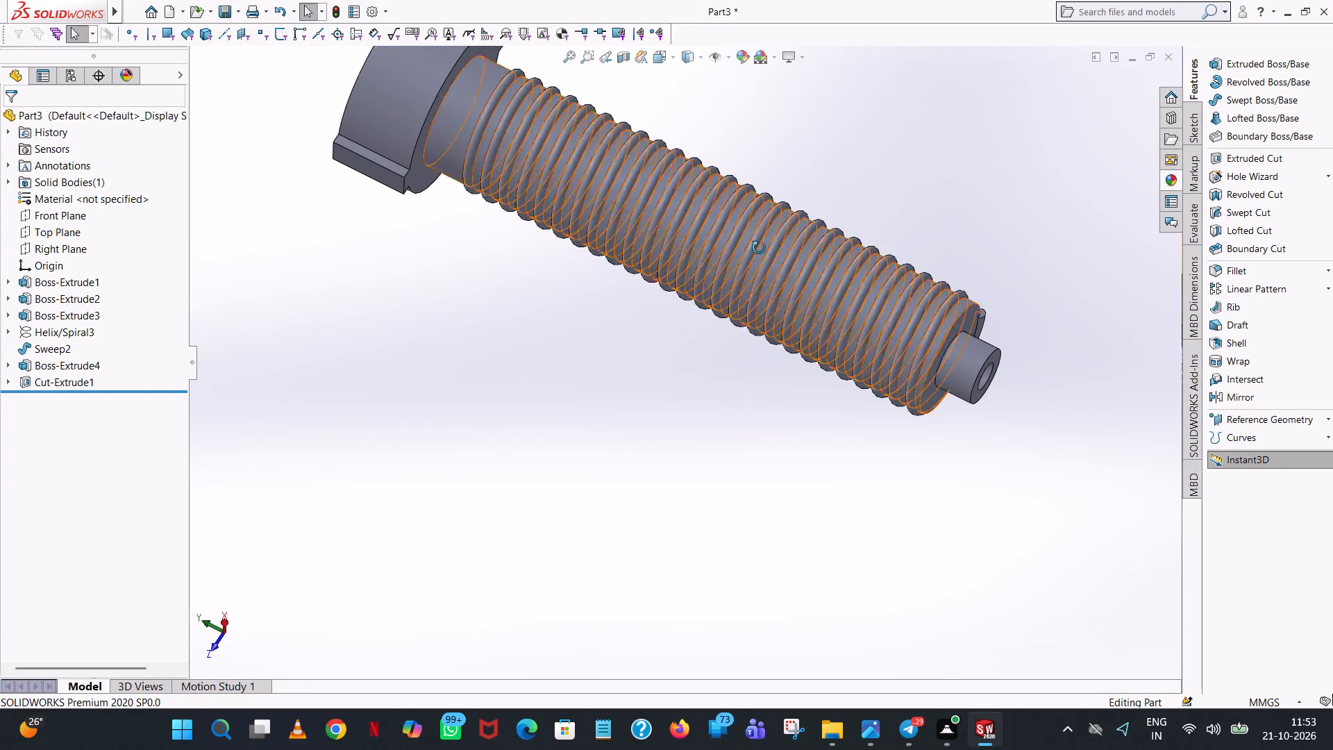
middle_click_drag(759, 248, 916, 369)
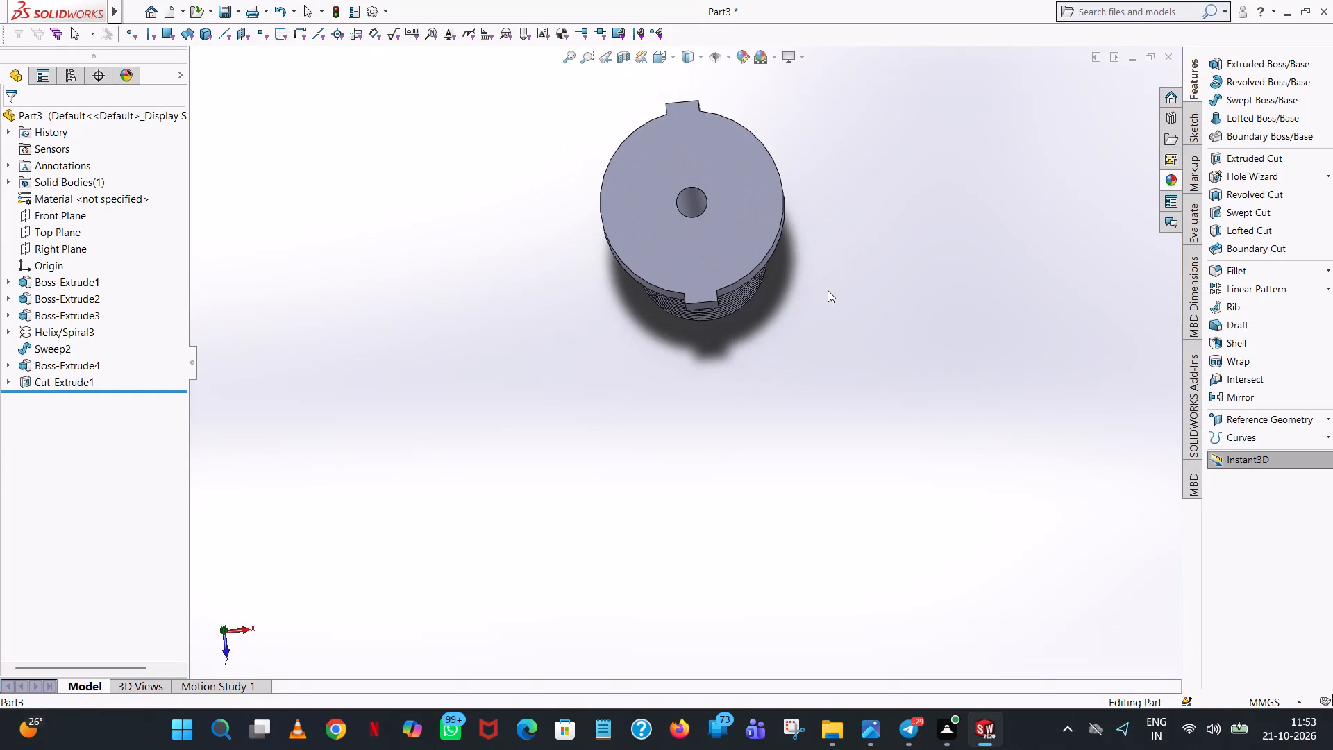
middle_click_drag(828, 290, 828, 265)
scroll(828, 265, "up", 1)
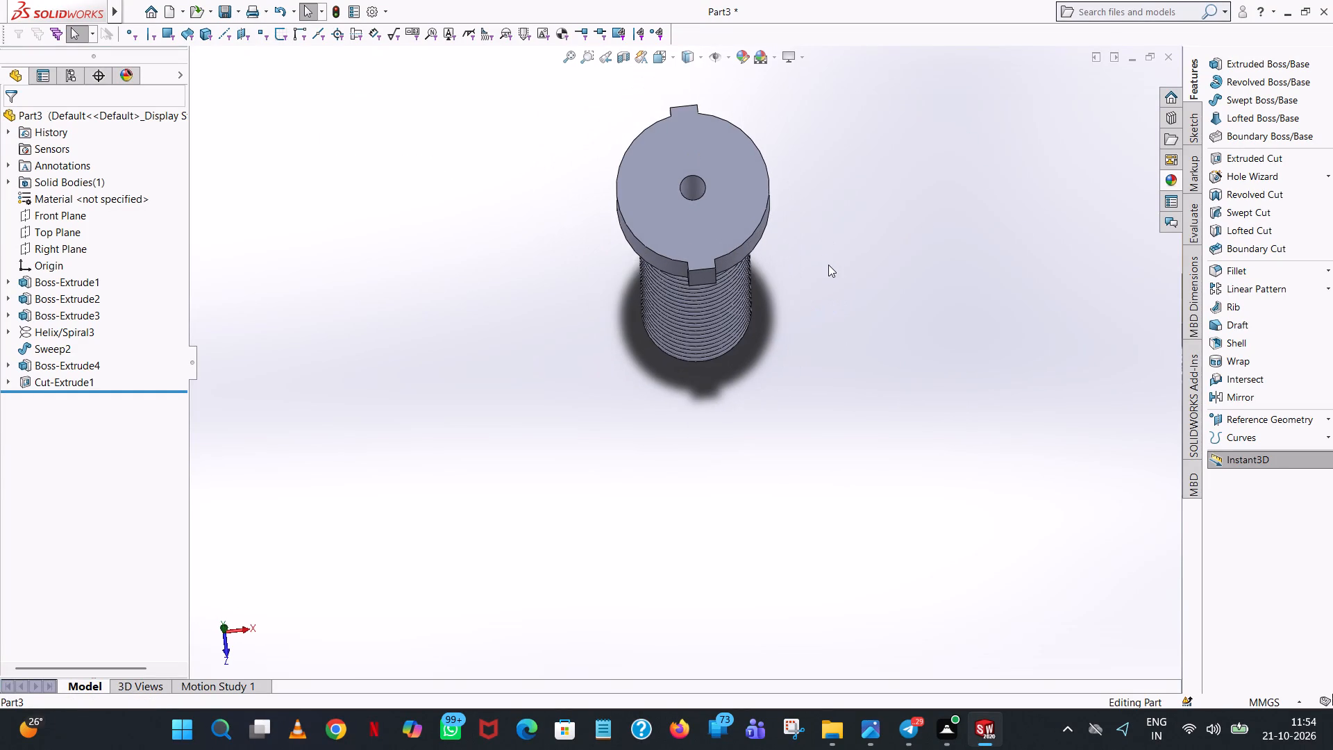
scroll(828, 264, "up", 4)
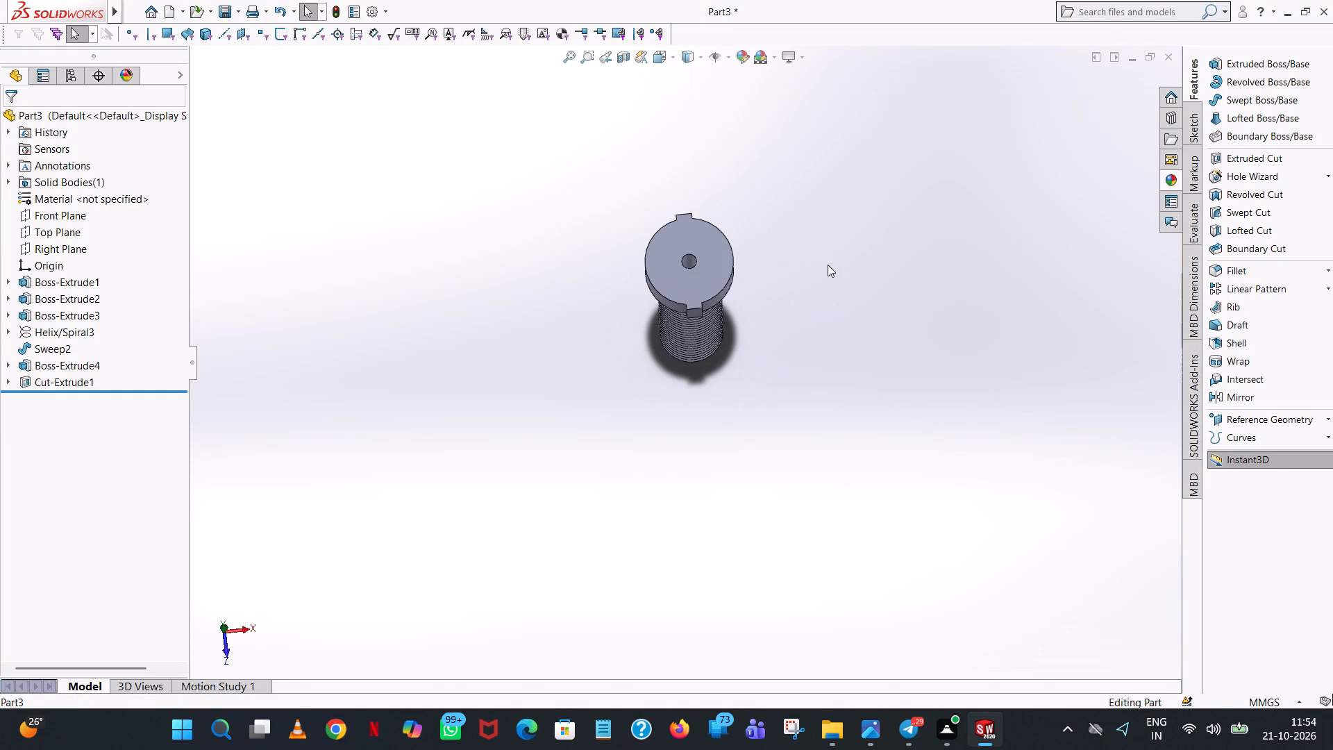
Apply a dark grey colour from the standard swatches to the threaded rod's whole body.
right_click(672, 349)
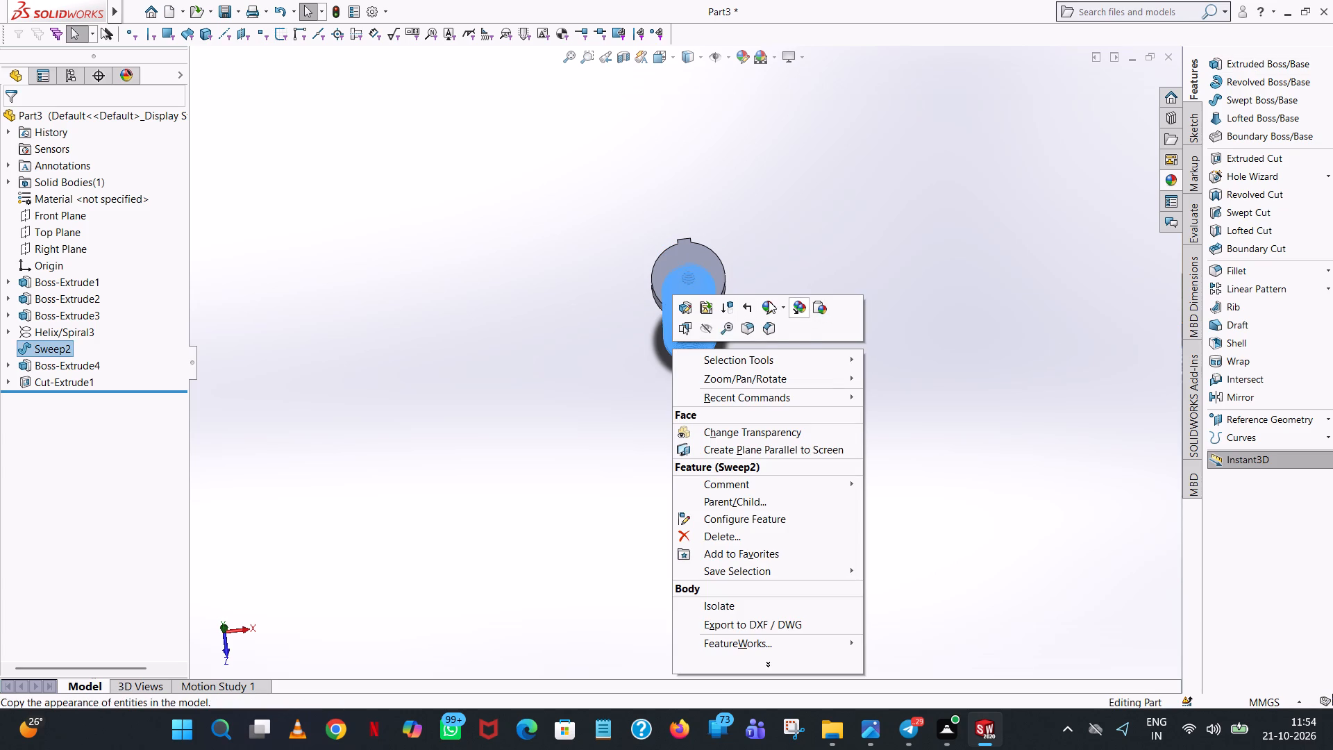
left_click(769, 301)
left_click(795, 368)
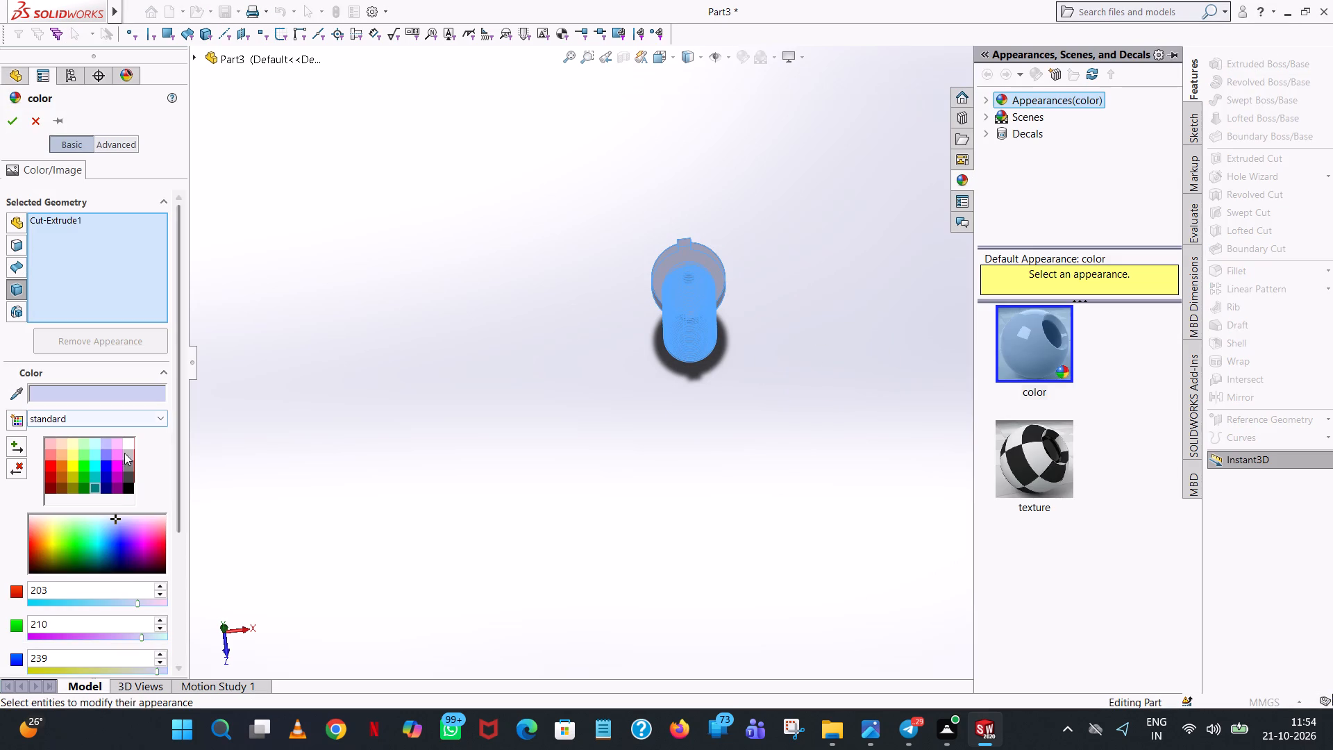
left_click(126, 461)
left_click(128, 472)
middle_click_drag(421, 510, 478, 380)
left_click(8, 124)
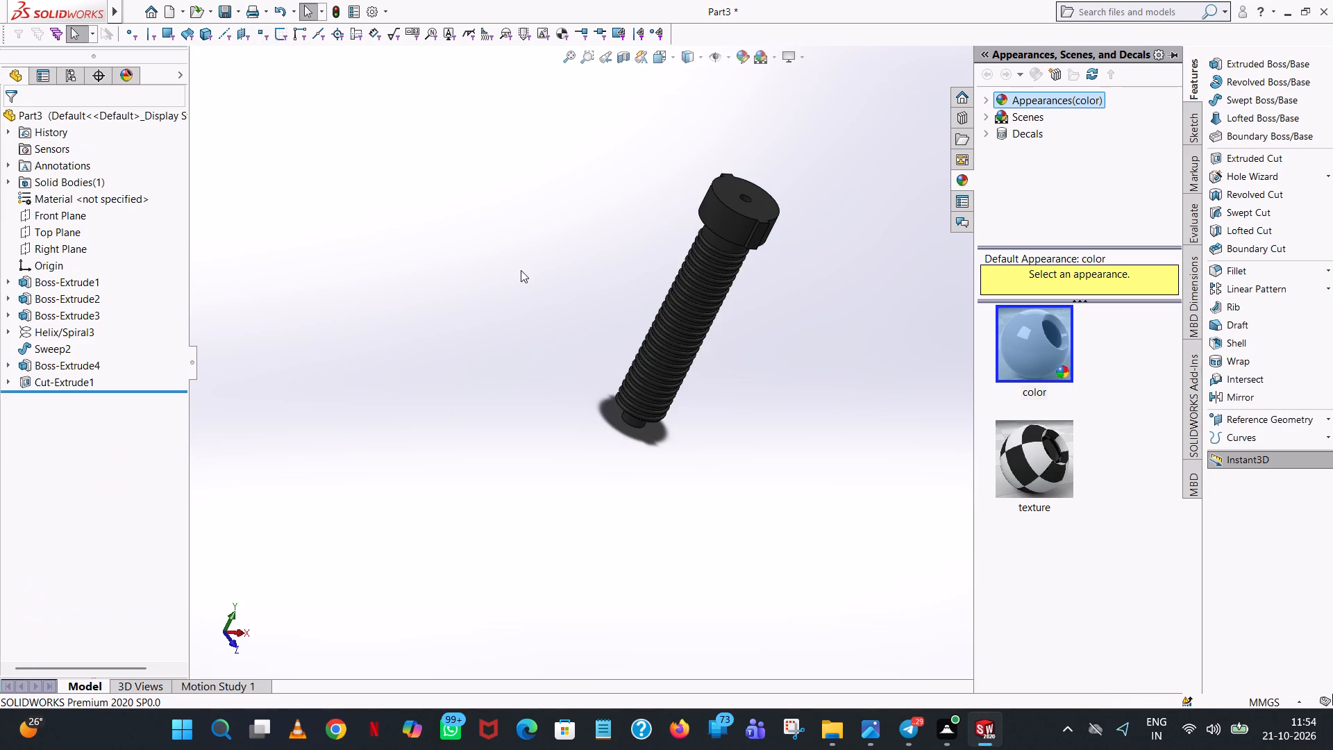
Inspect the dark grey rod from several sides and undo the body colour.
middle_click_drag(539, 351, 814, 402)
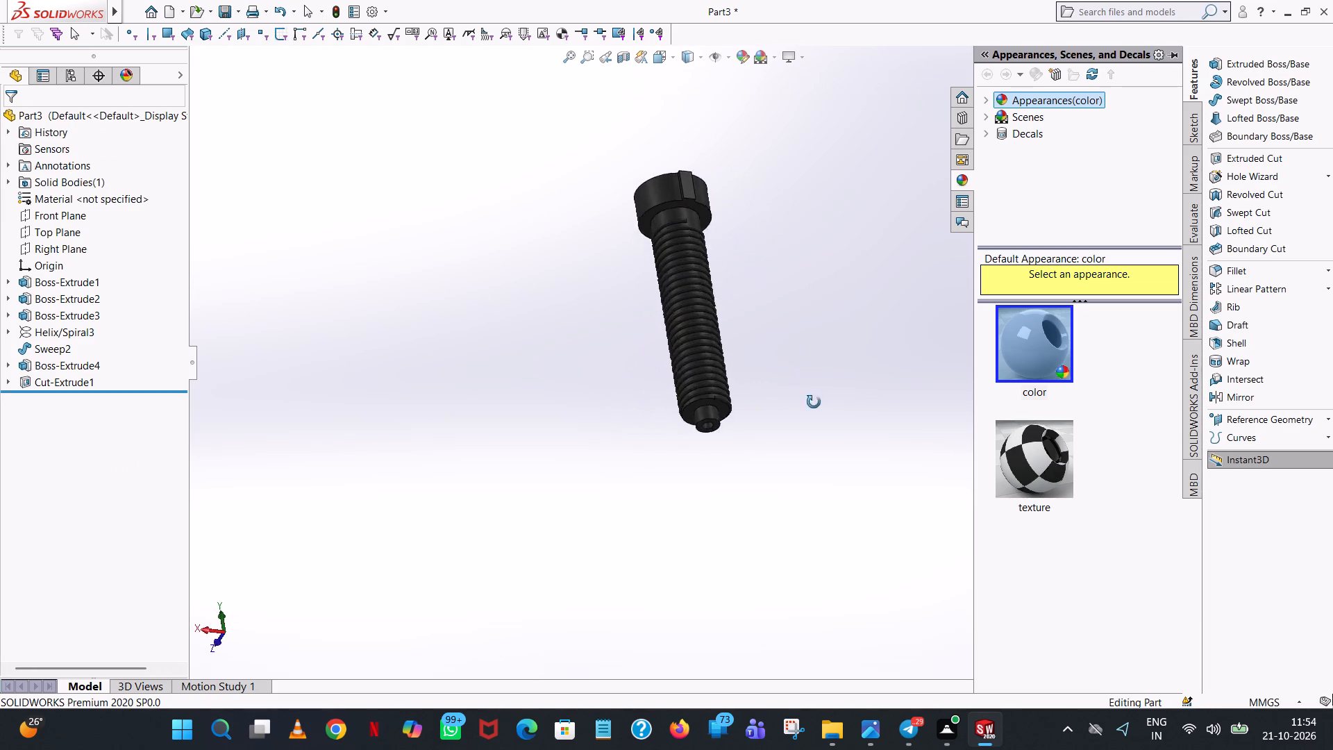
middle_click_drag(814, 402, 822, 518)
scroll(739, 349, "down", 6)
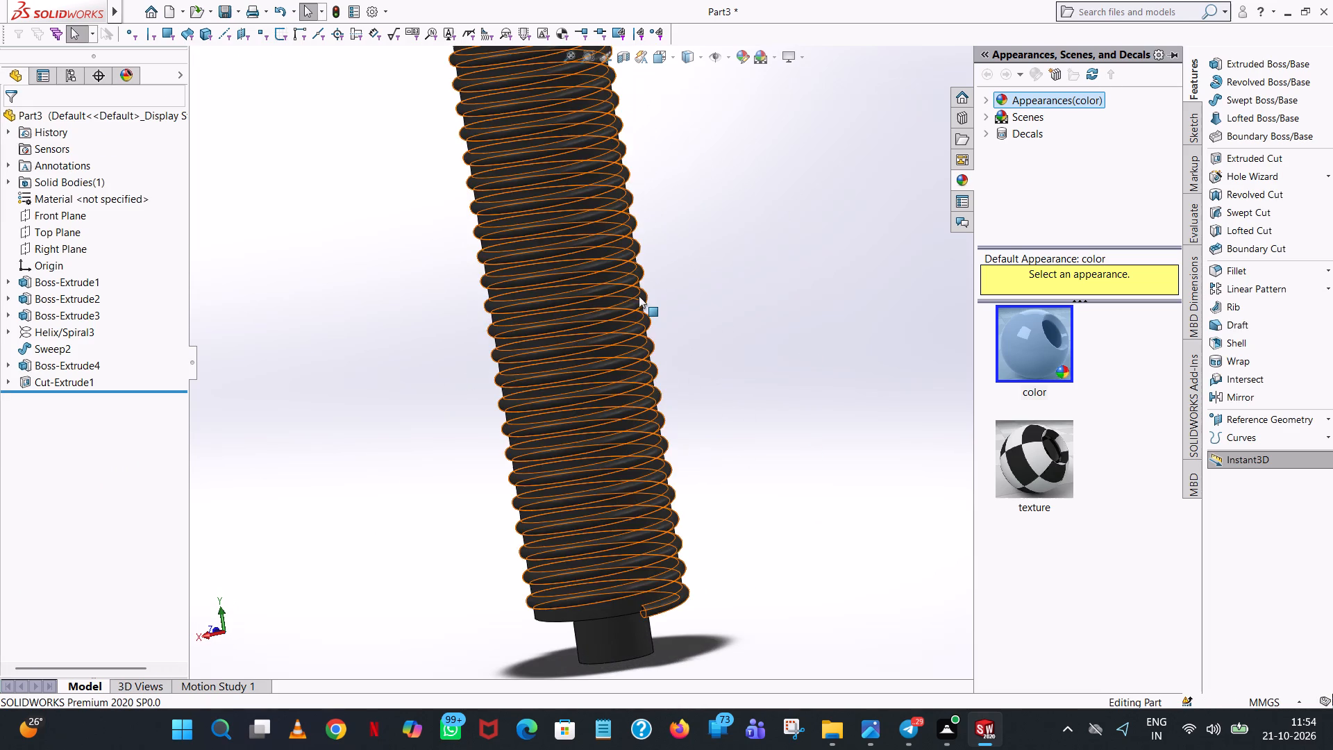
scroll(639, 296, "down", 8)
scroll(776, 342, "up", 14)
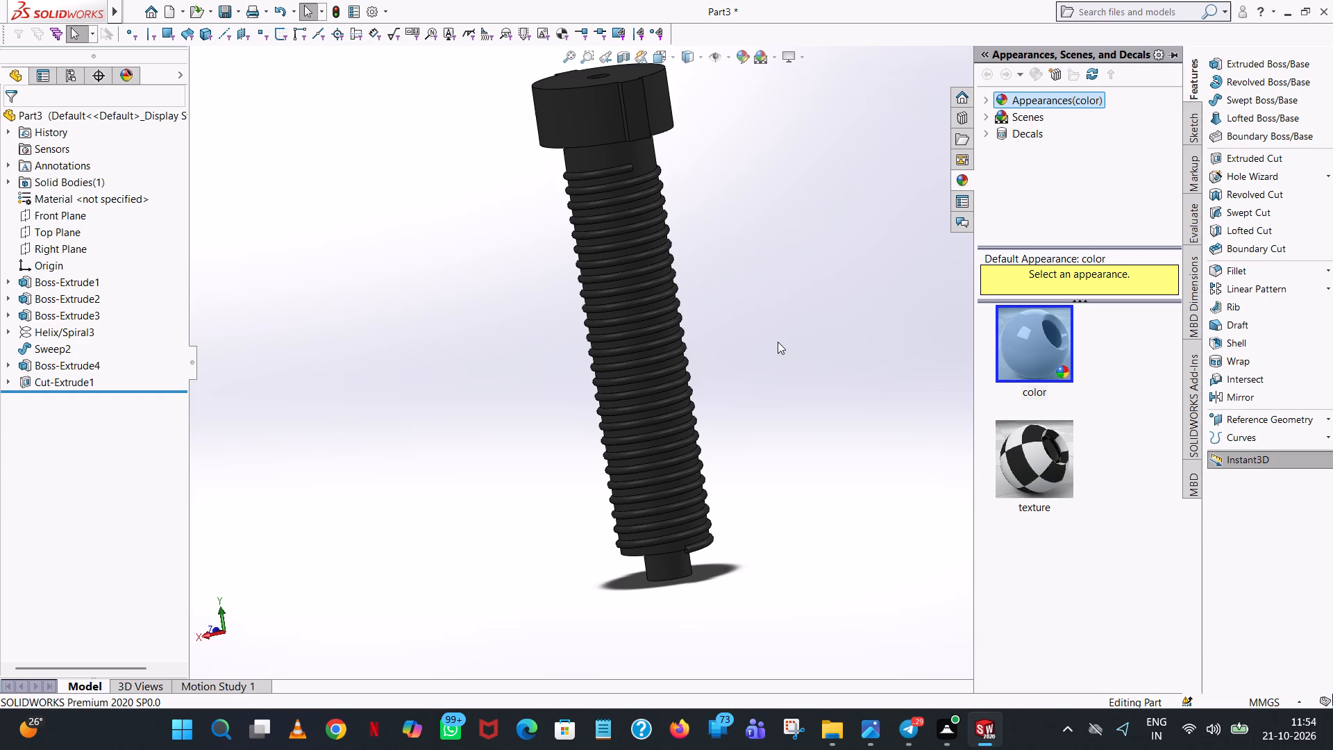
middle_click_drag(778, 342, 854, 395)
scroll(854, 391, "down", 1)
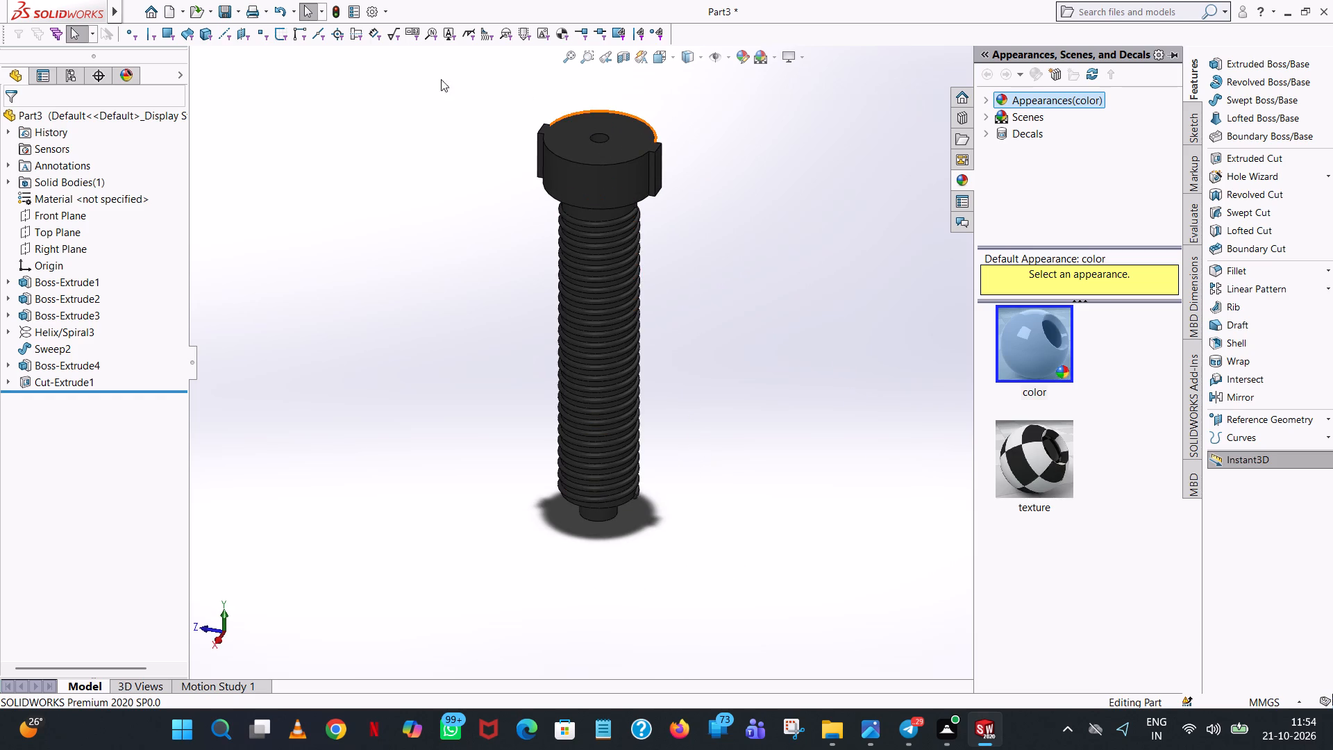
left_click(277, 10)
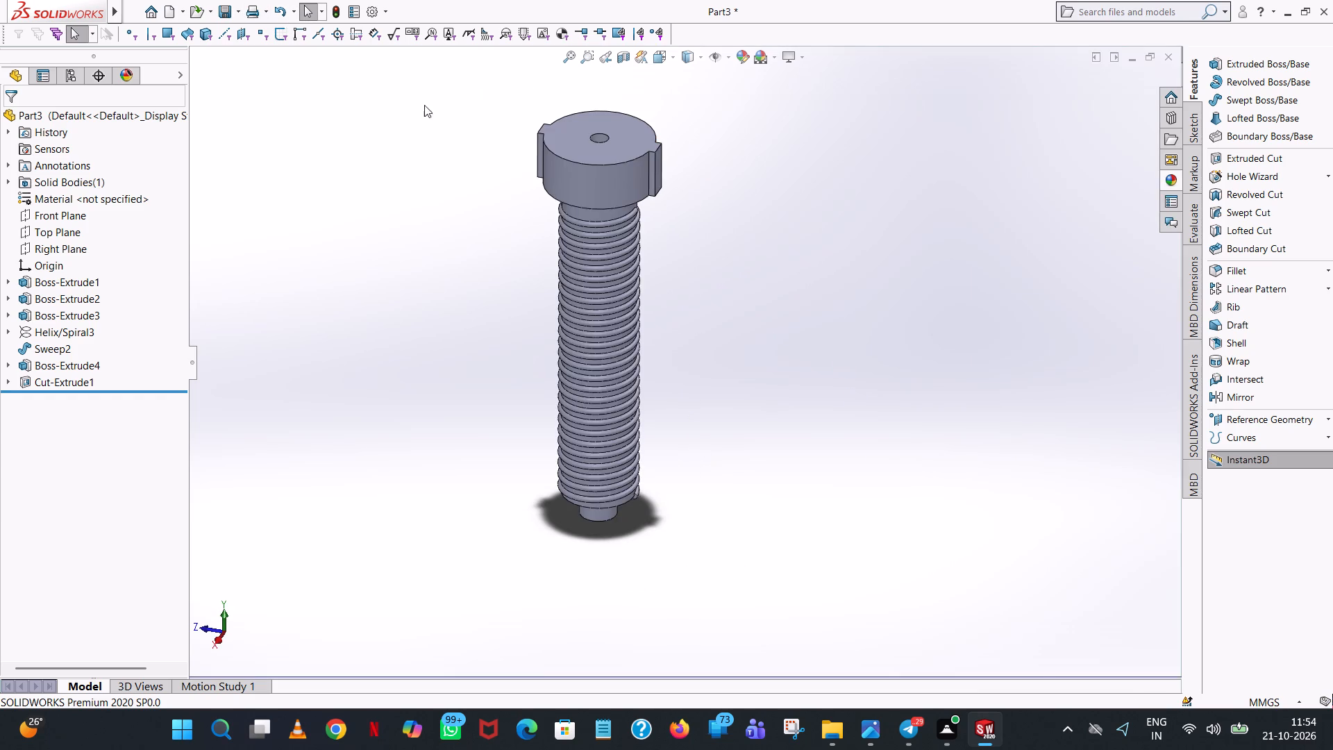
Apply the standard medium grey colour (RGB 128, 128, 128) to the threaded rod's whole body.
right_click(613, 251)
left_click(898, 187)
right_click(634, 171)
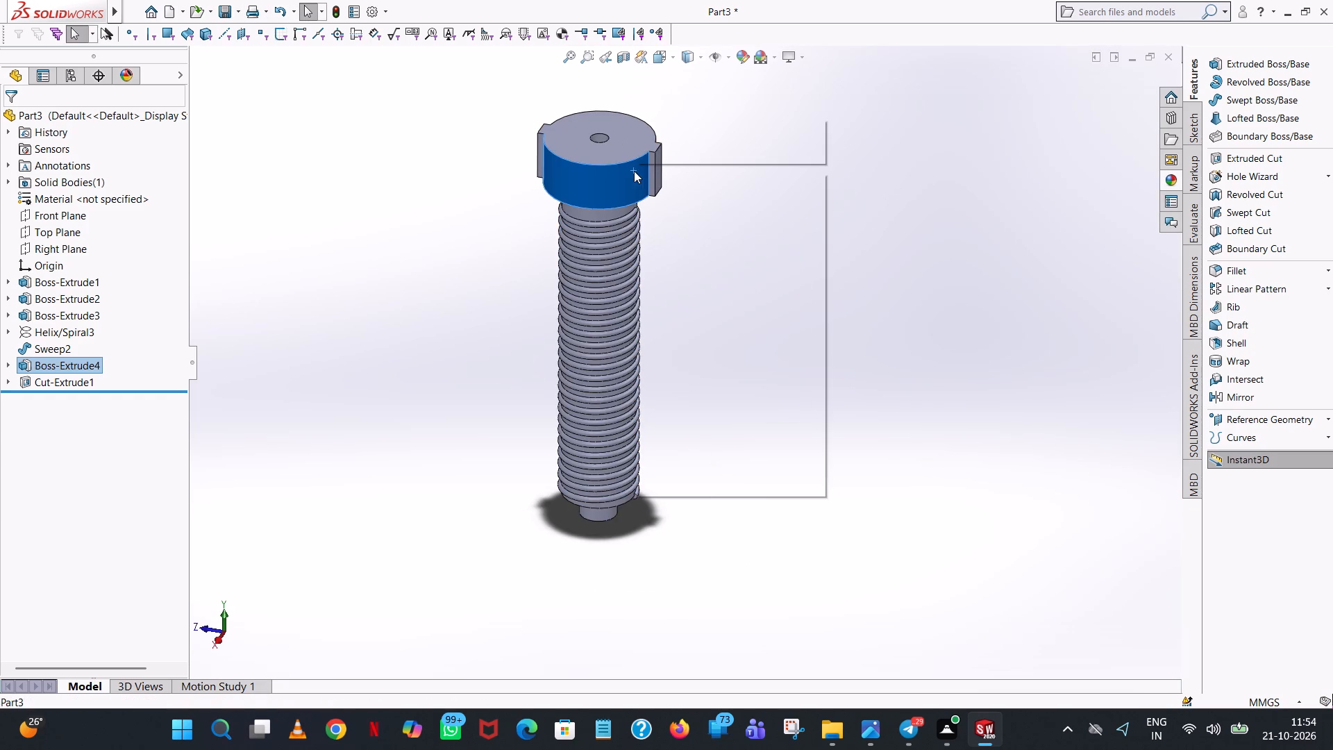
left_click(751, 134)
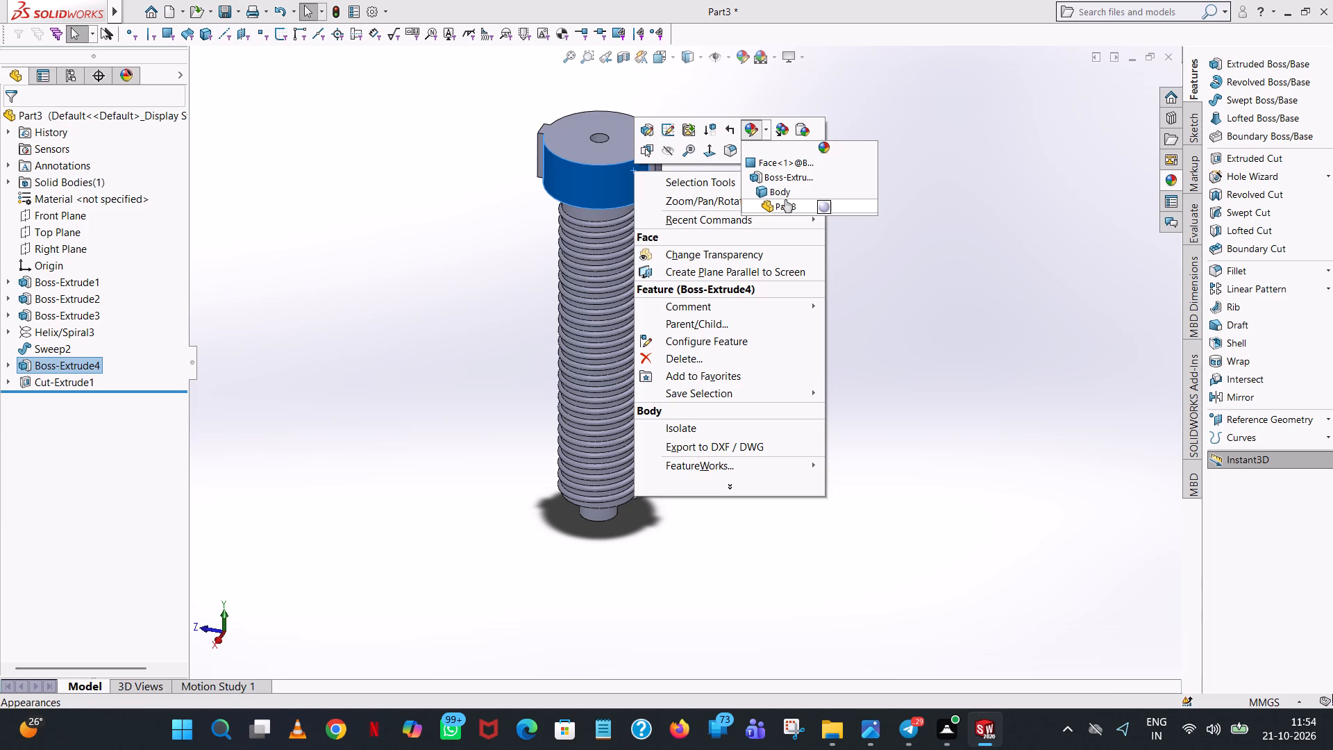
left_click(780, 187)
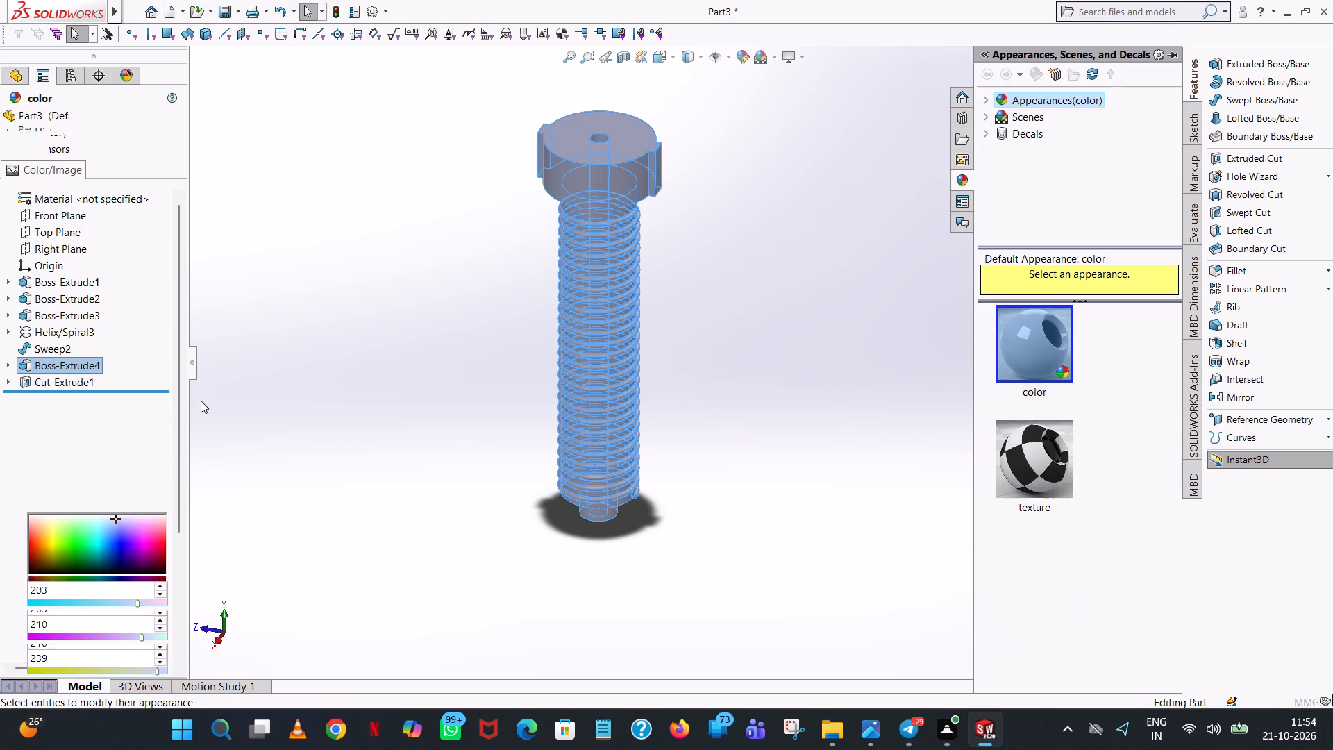
left_click(131, 467)
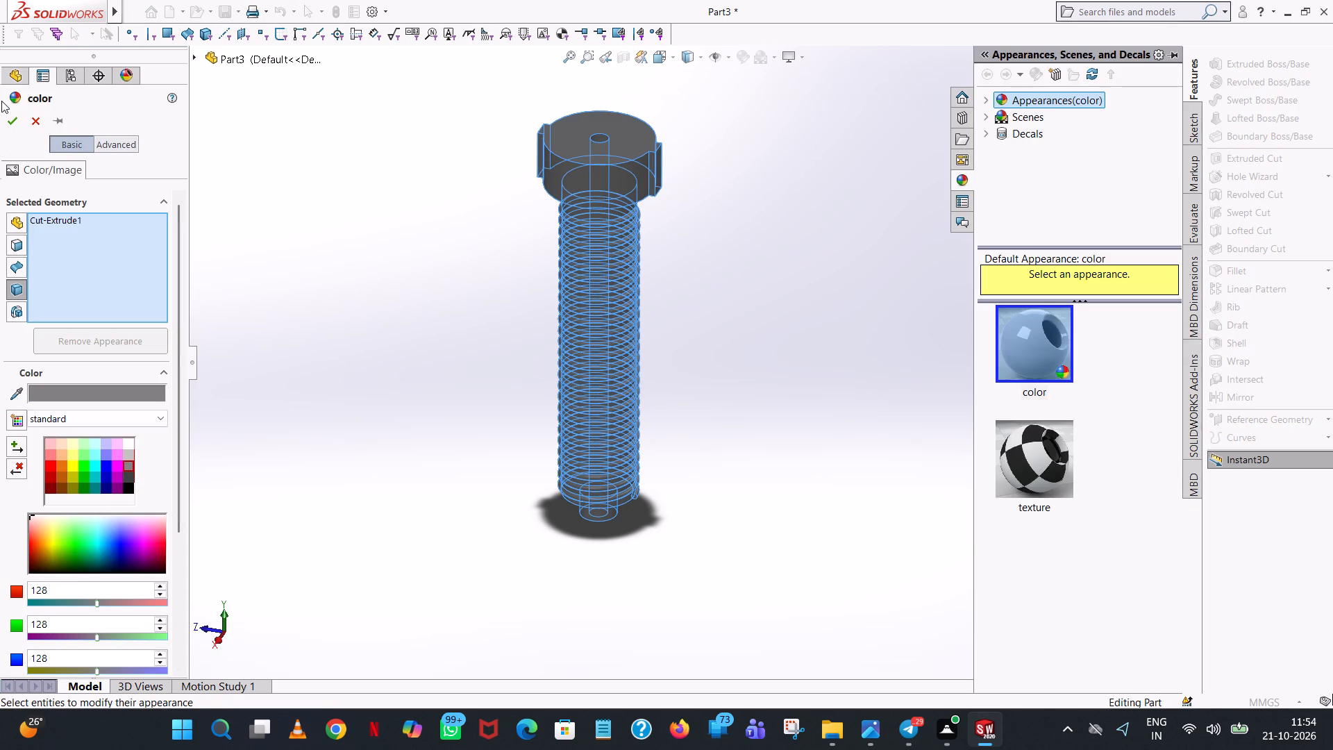
left_click(8, 115)
left_click(408, 333)
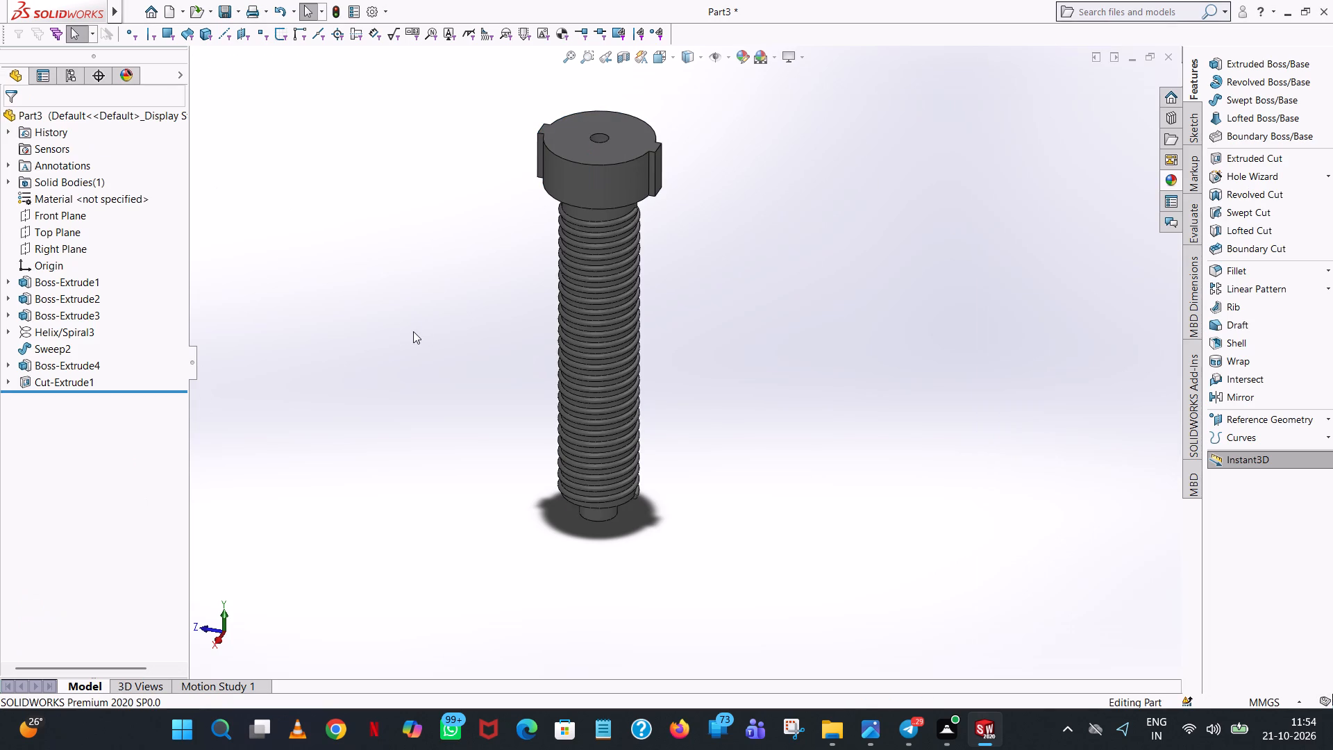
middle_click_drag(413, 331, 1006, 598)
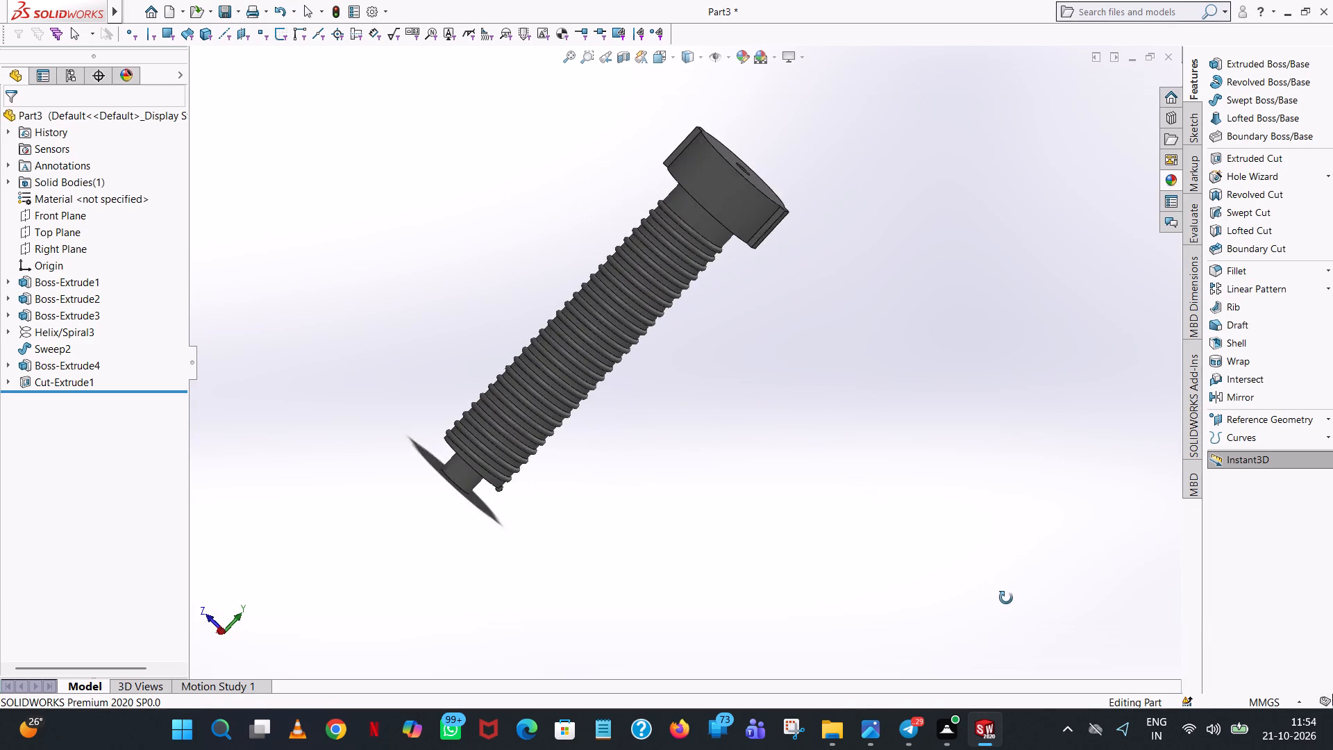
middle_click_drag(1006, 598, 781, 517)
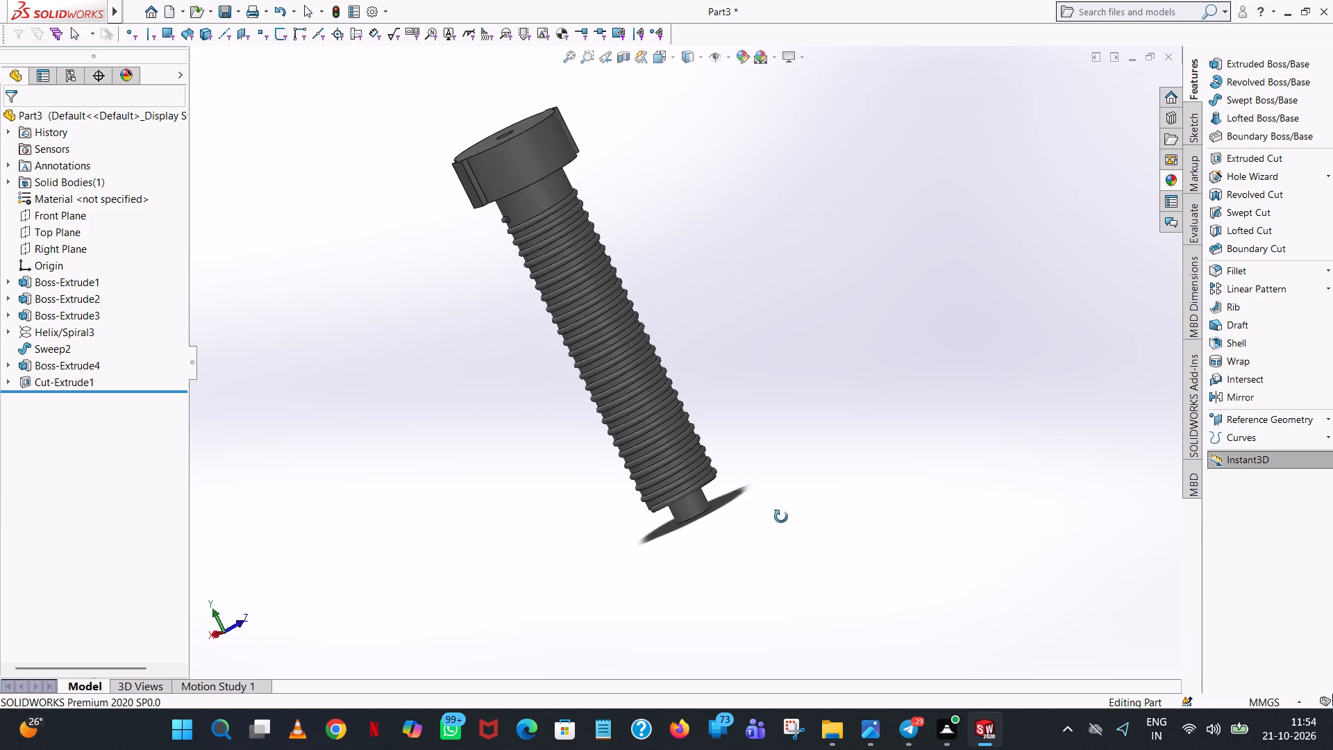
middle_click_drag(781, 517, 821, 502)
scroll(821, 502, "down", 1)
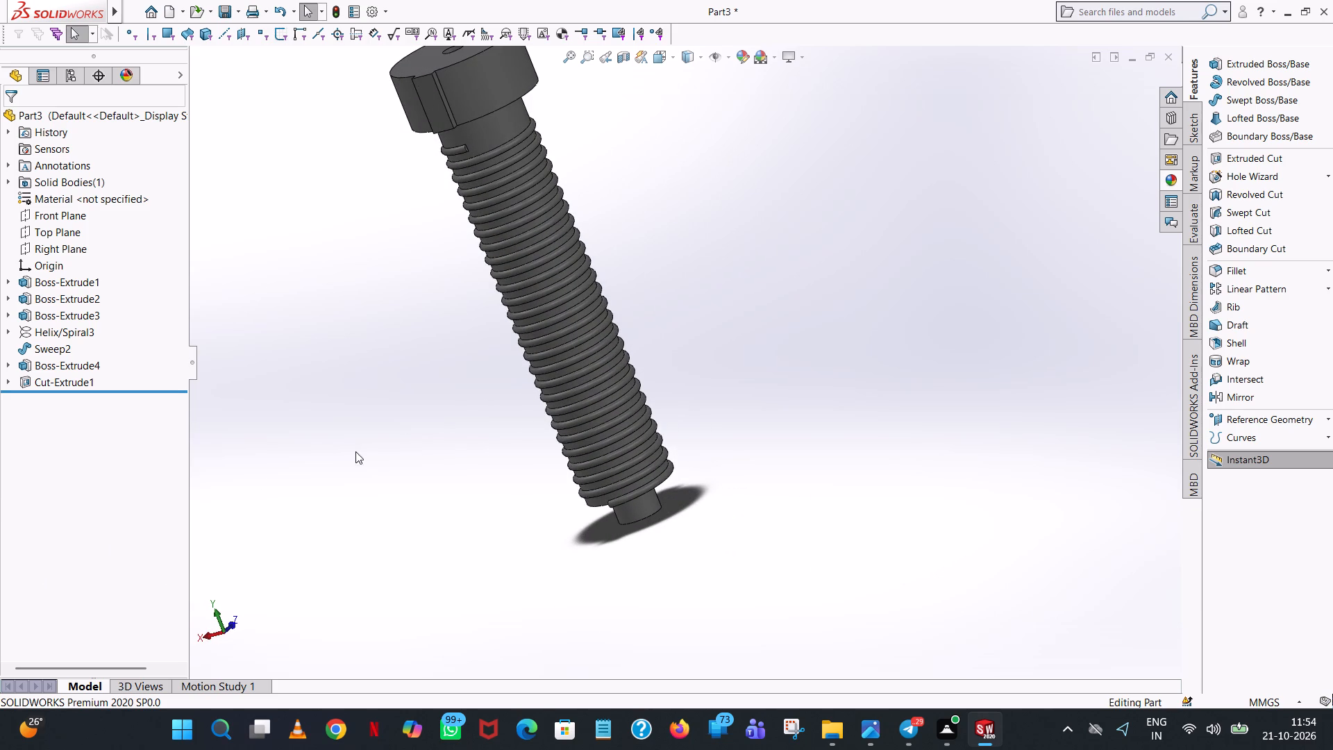
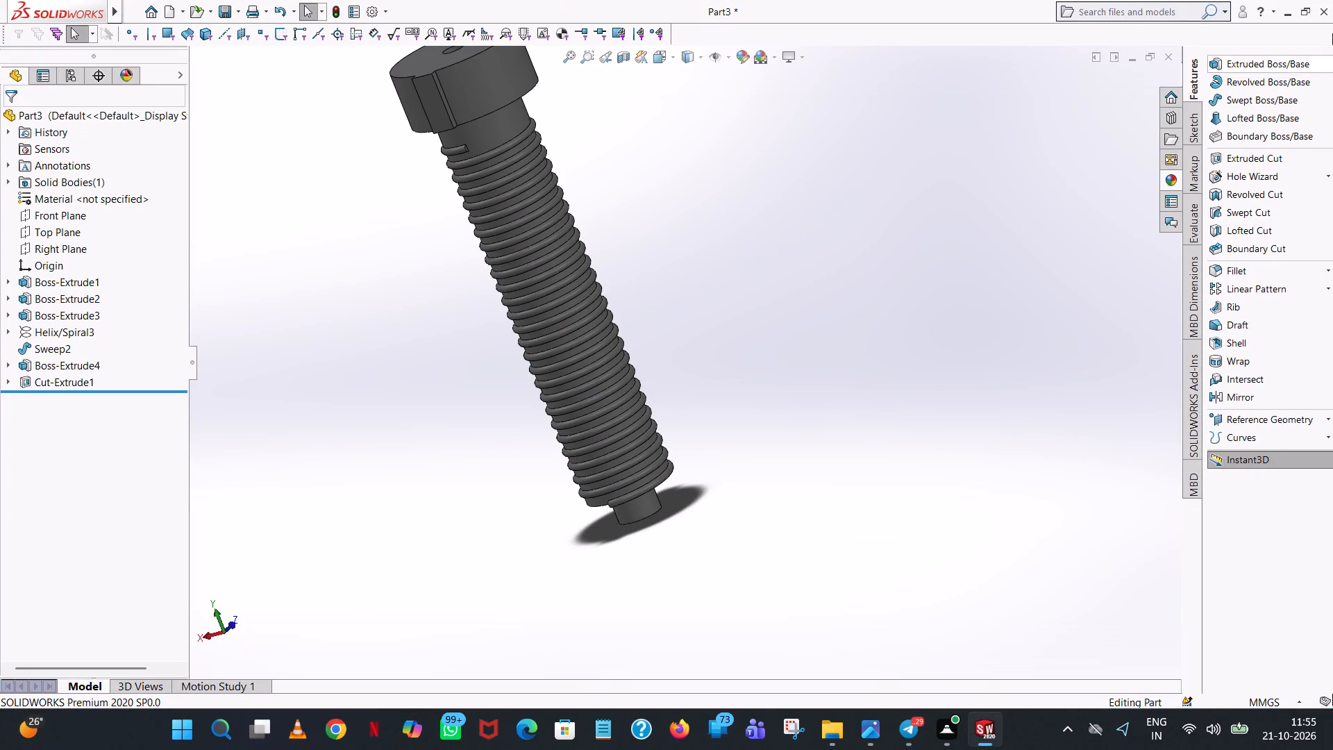
Save the threaded rod part as "screw" in the MANUAL JACK folder.
left_click(221, 10)
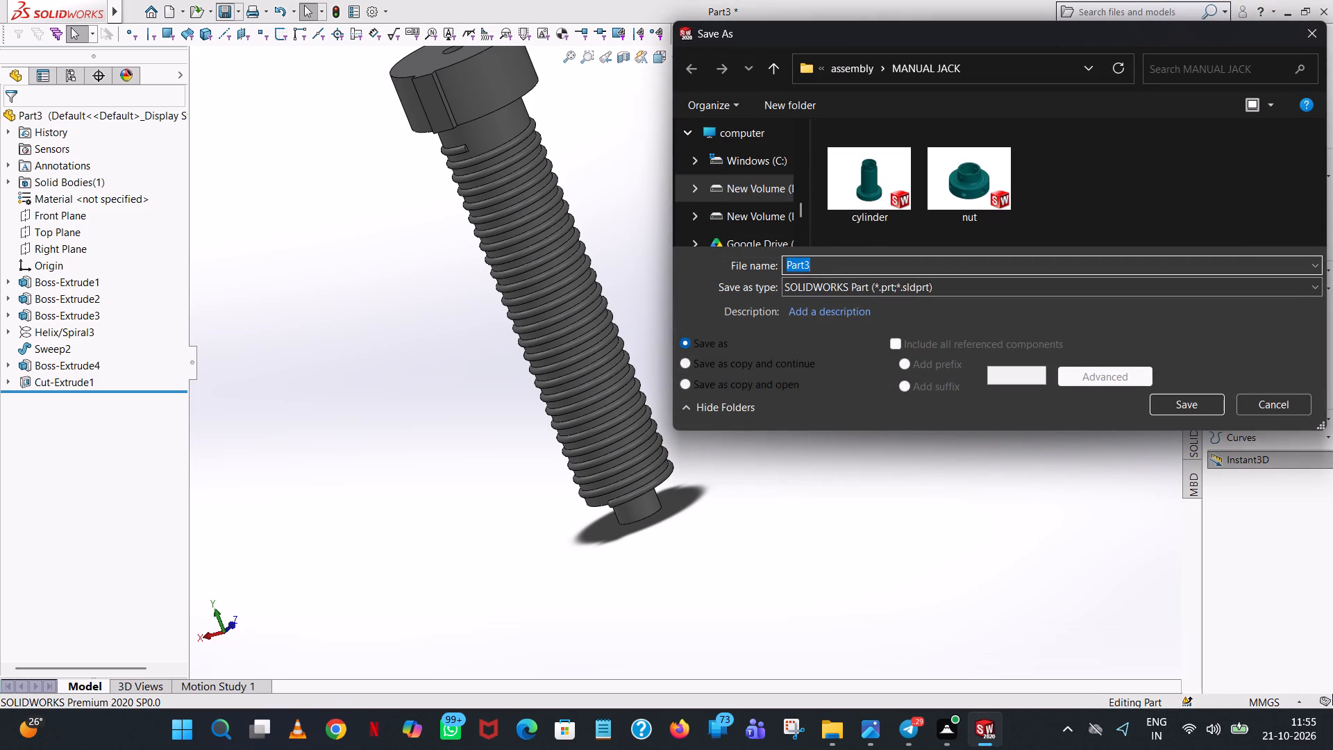
type("sc")
type("rew")
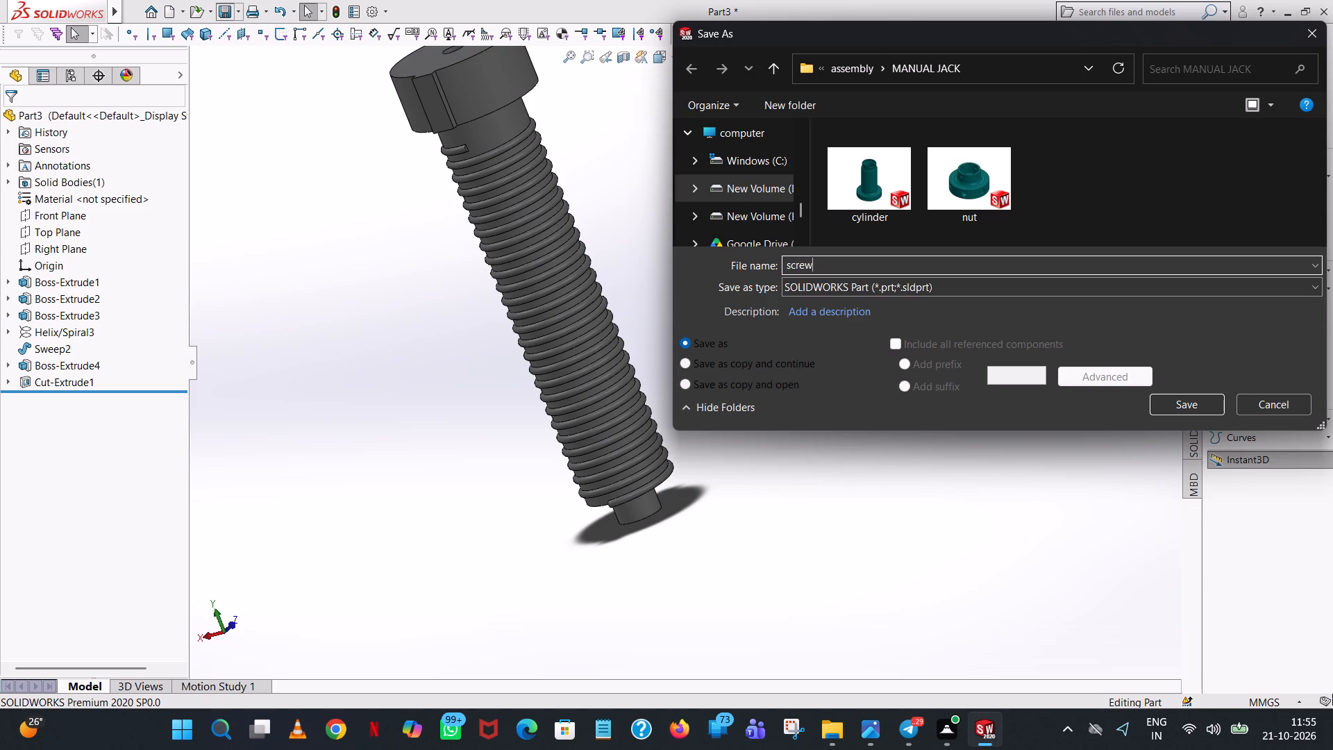
key("Return")
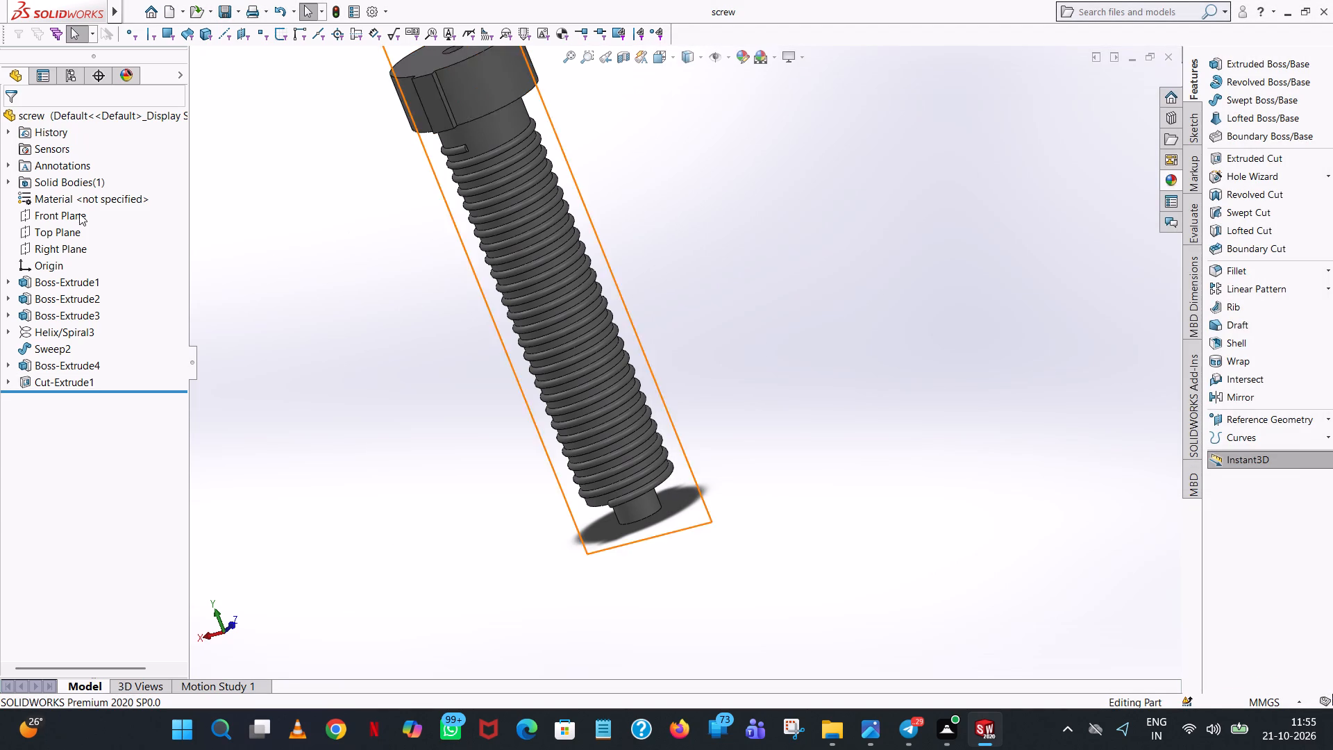
Save a copy of the screw part in Adobe PDF format in the MANUAL JACK folder, and save the part again.
left_click(241, 8)
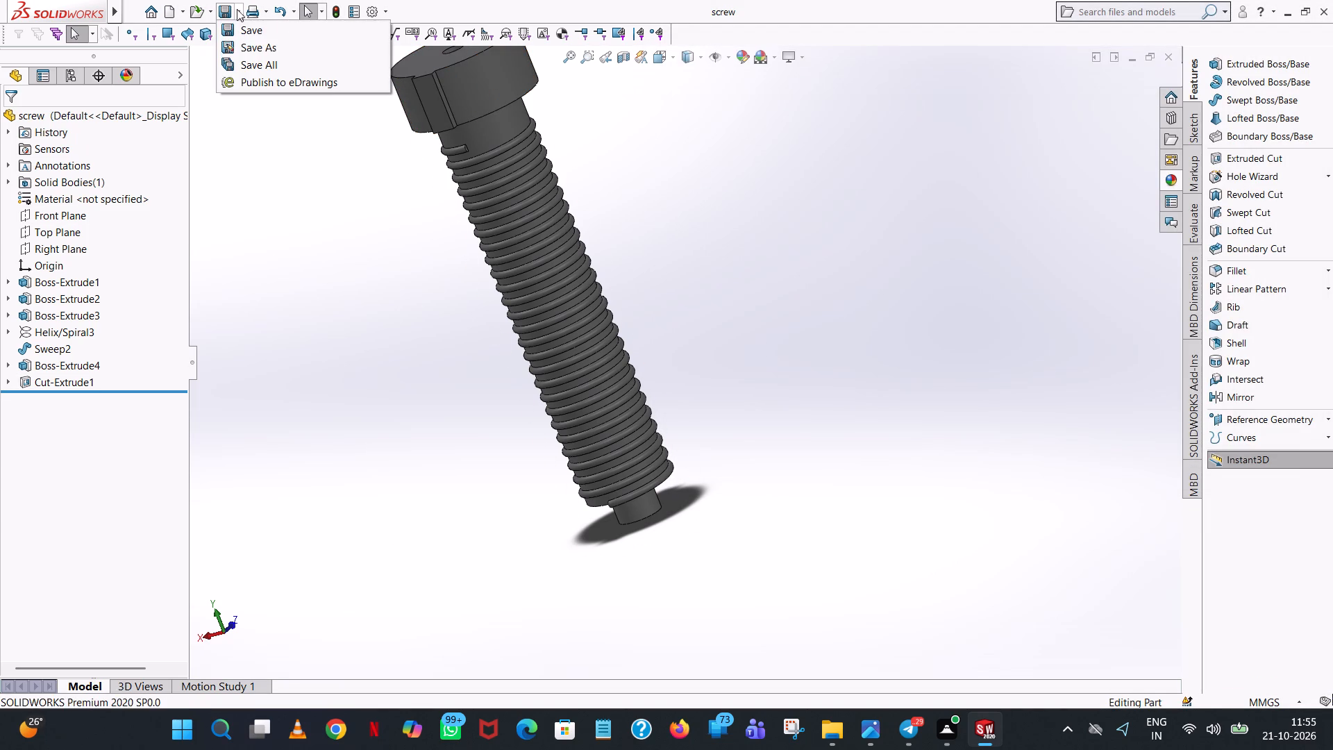
left_click(246, 50)
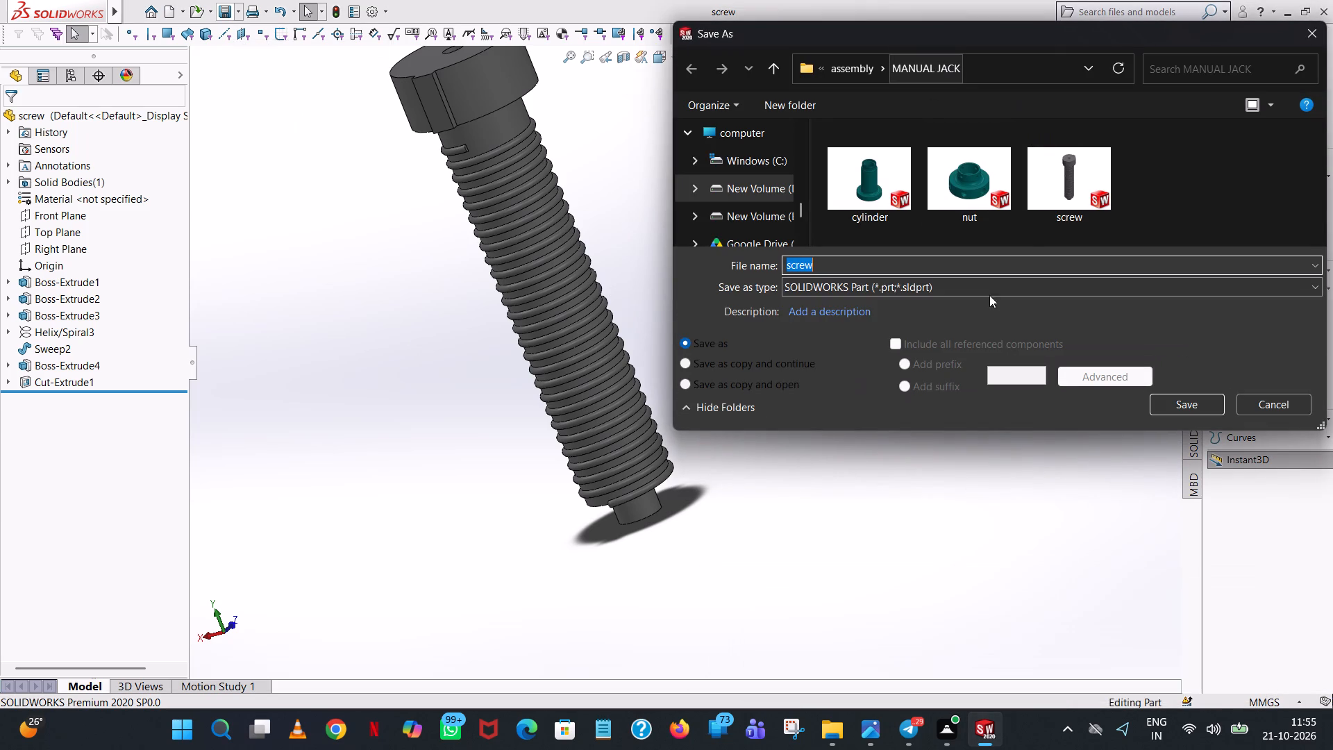
left_click(925, 284)
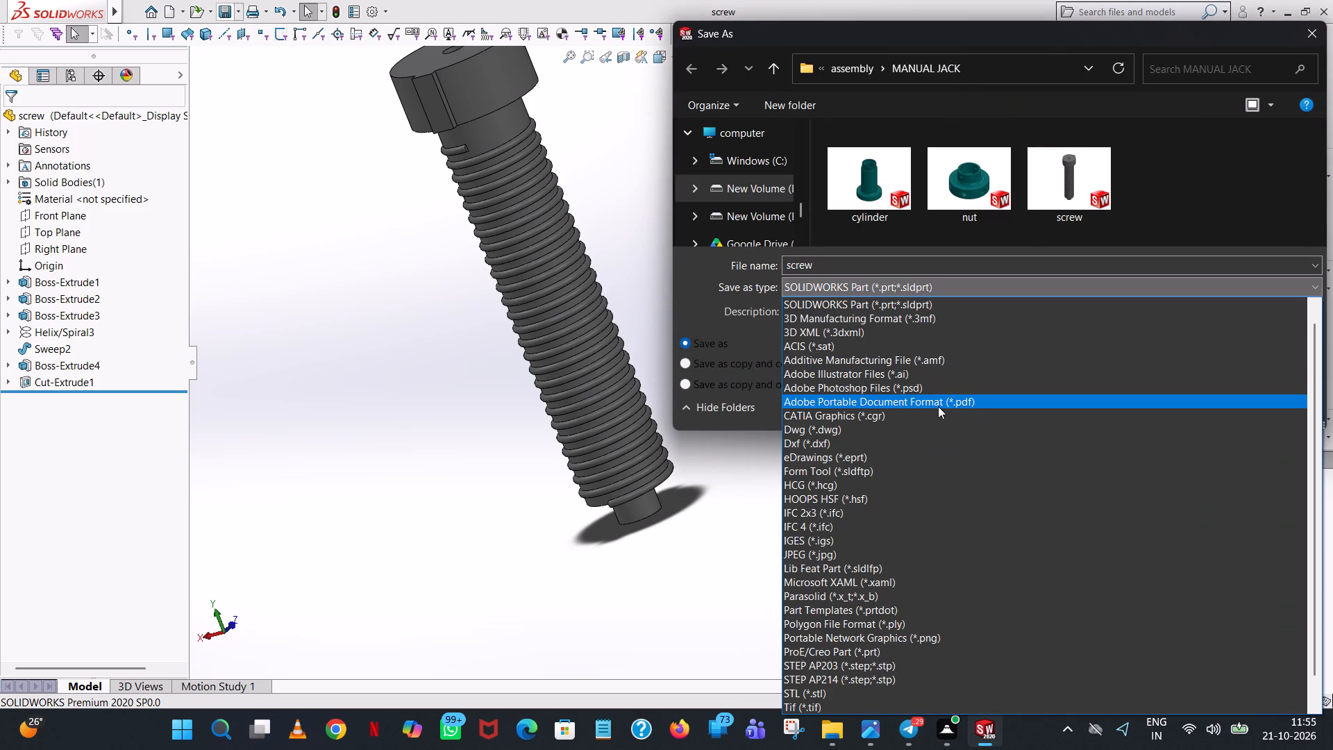
left_click(940, 403)
left_click(1179, 435)
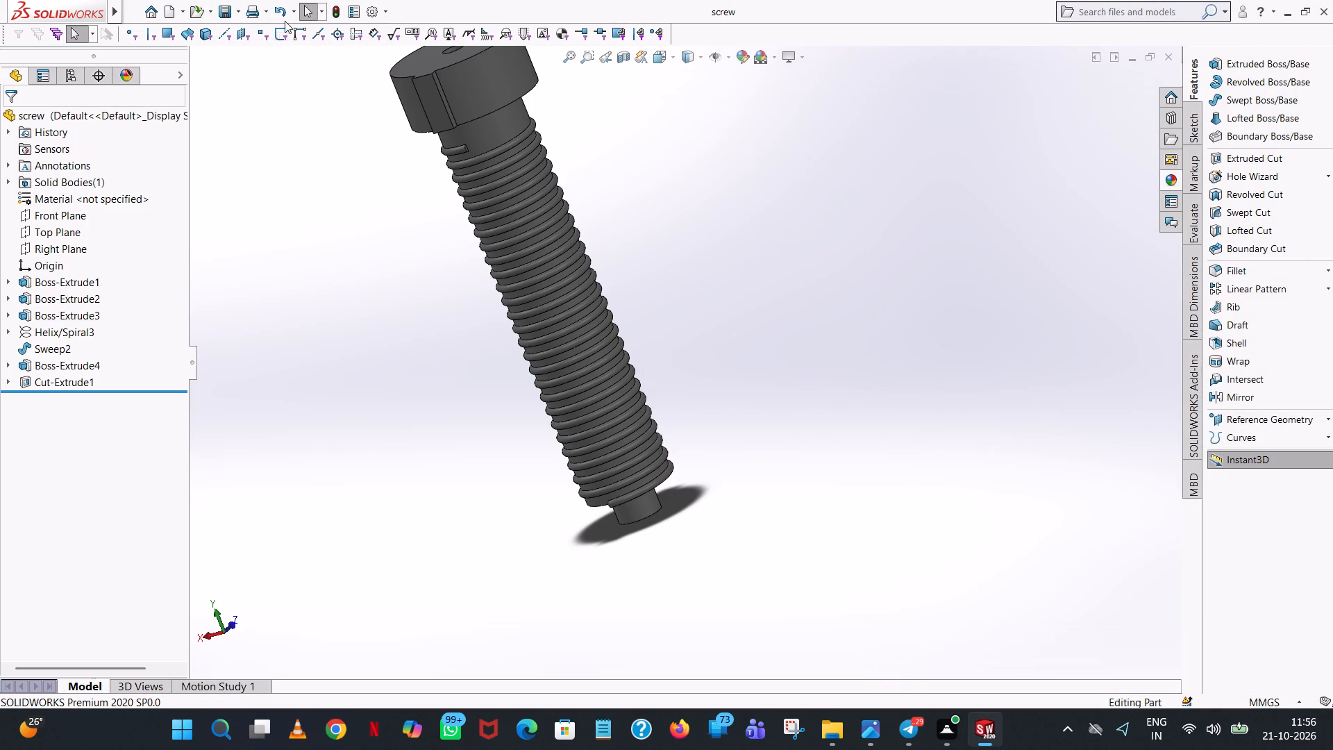
left_click(223, 11)
left_click(226, 10)
Create a new part document and open a sketch on the Front Plane.
left_click(165, 3)
double_click(333, 342)
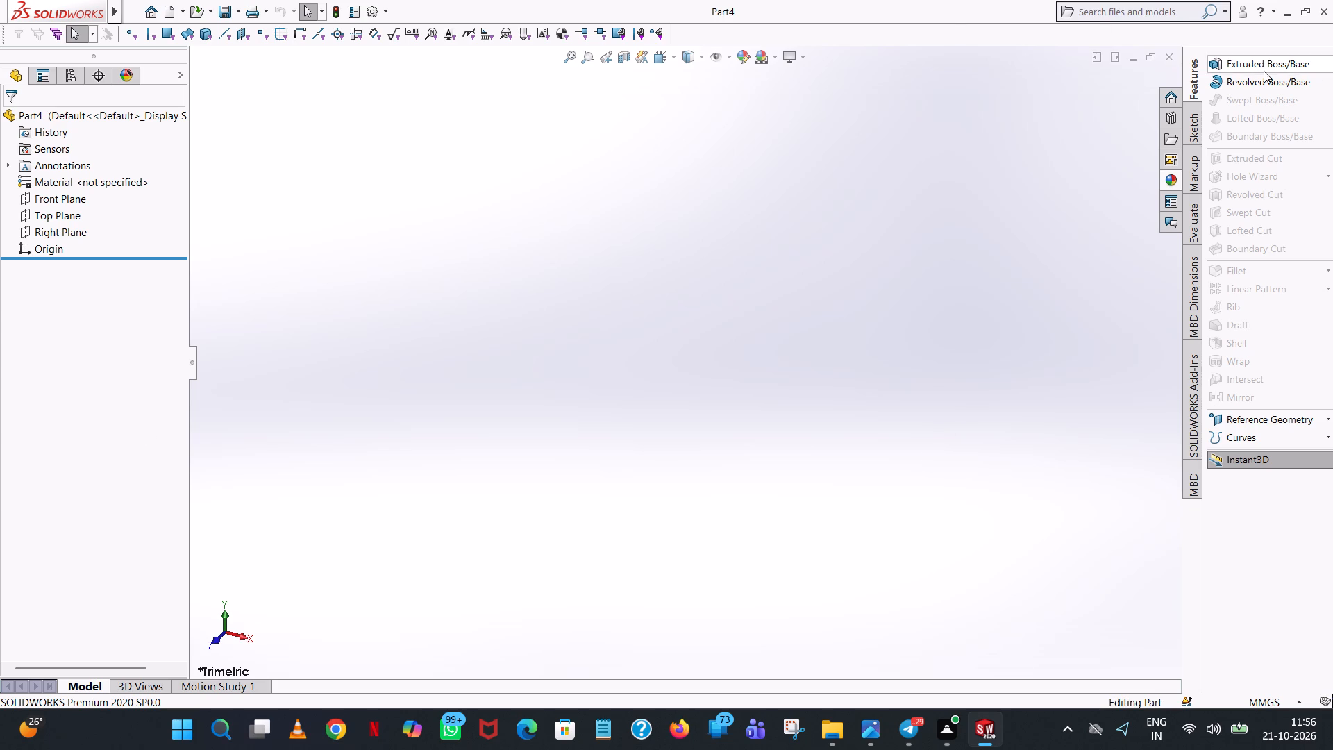
left_click(68, 202)
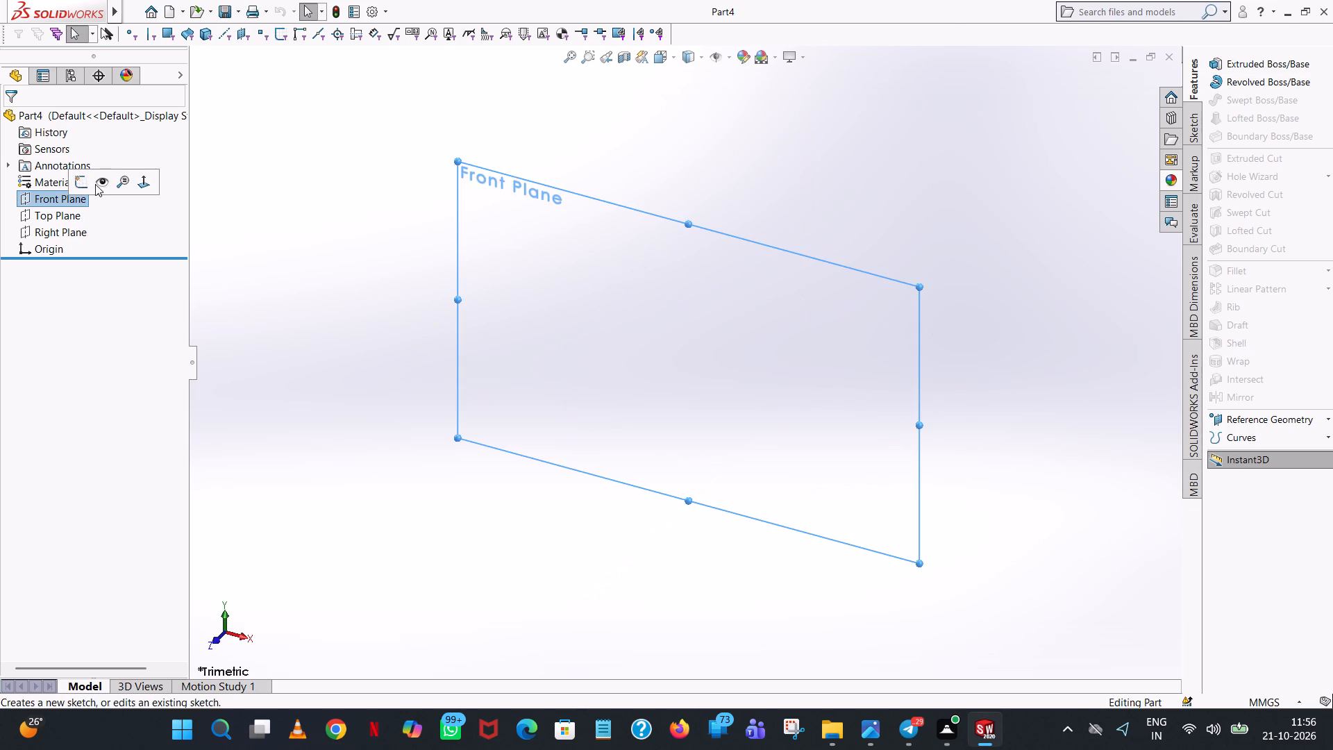
left_click(76, 180)
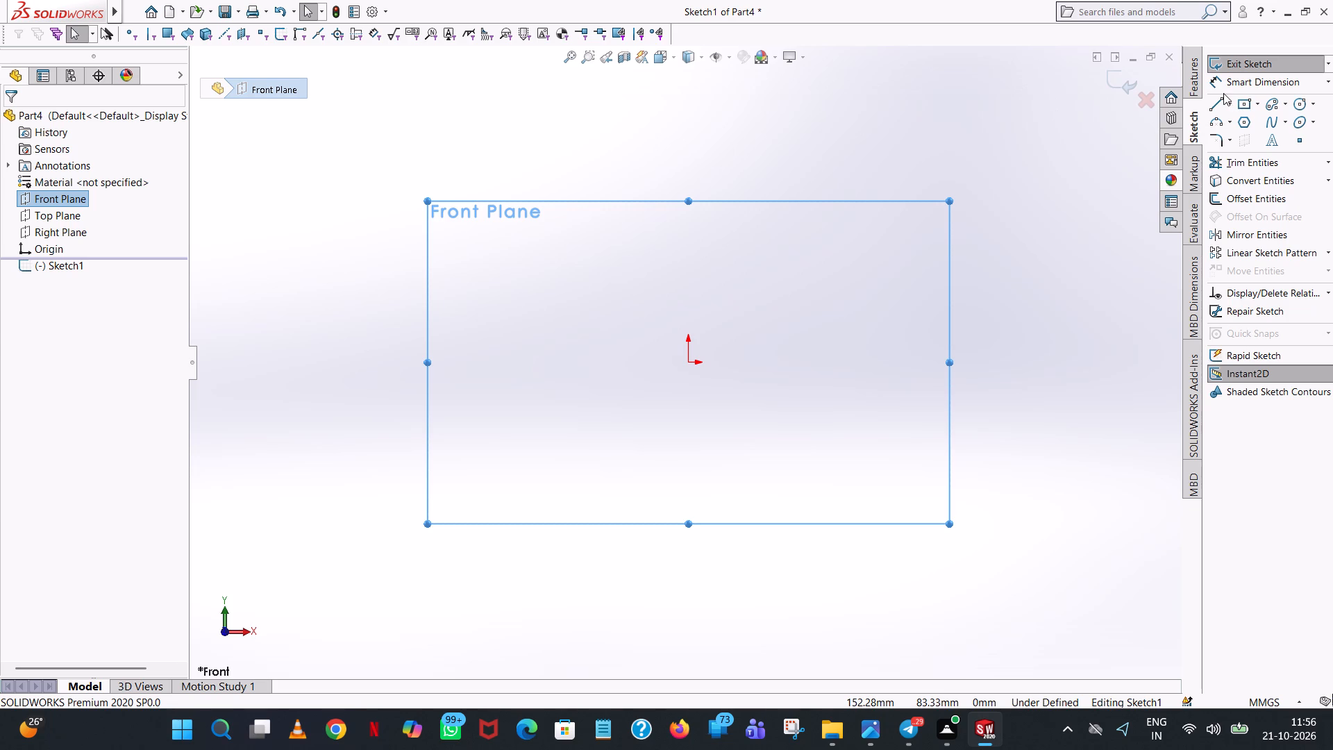
Draw a 25 mm horizontal line from the origin and a 25 mm vertical line upward from its end.
left_click(1214, 101)
left_click(691, 365)
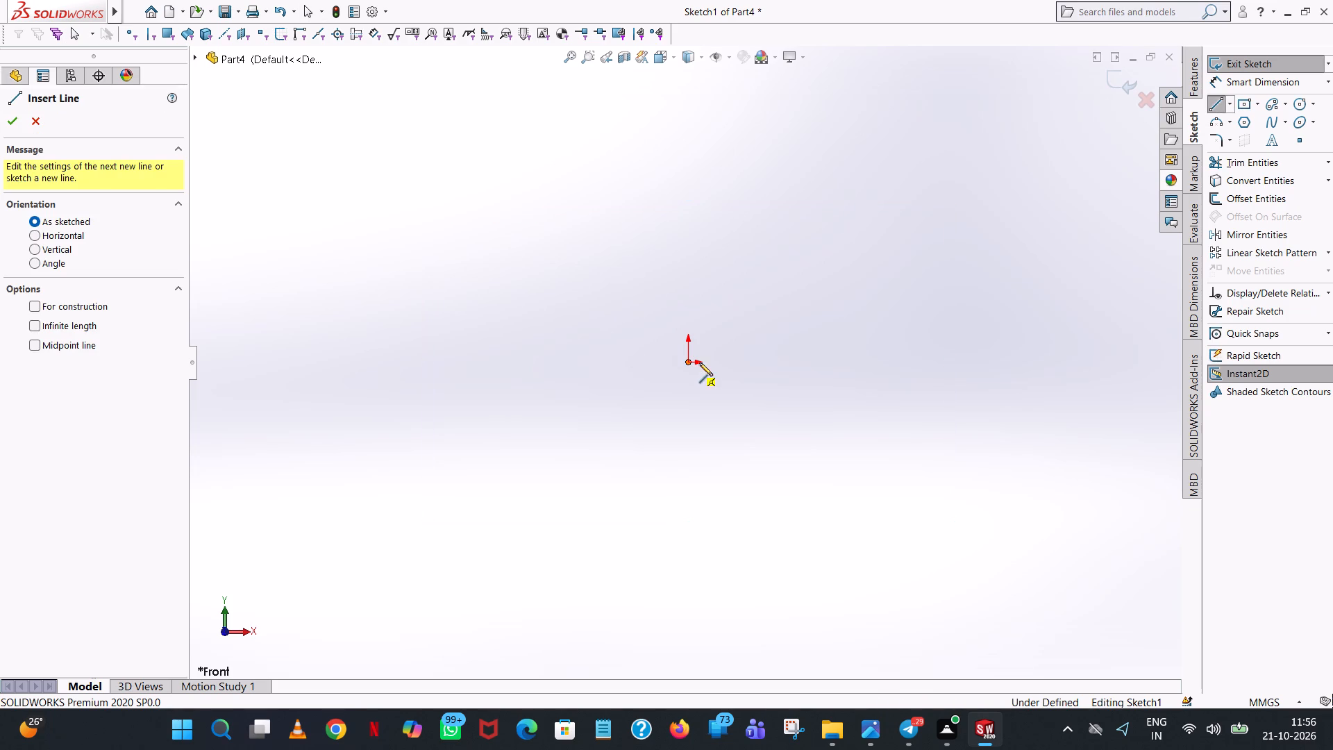
left_click(833, 365)
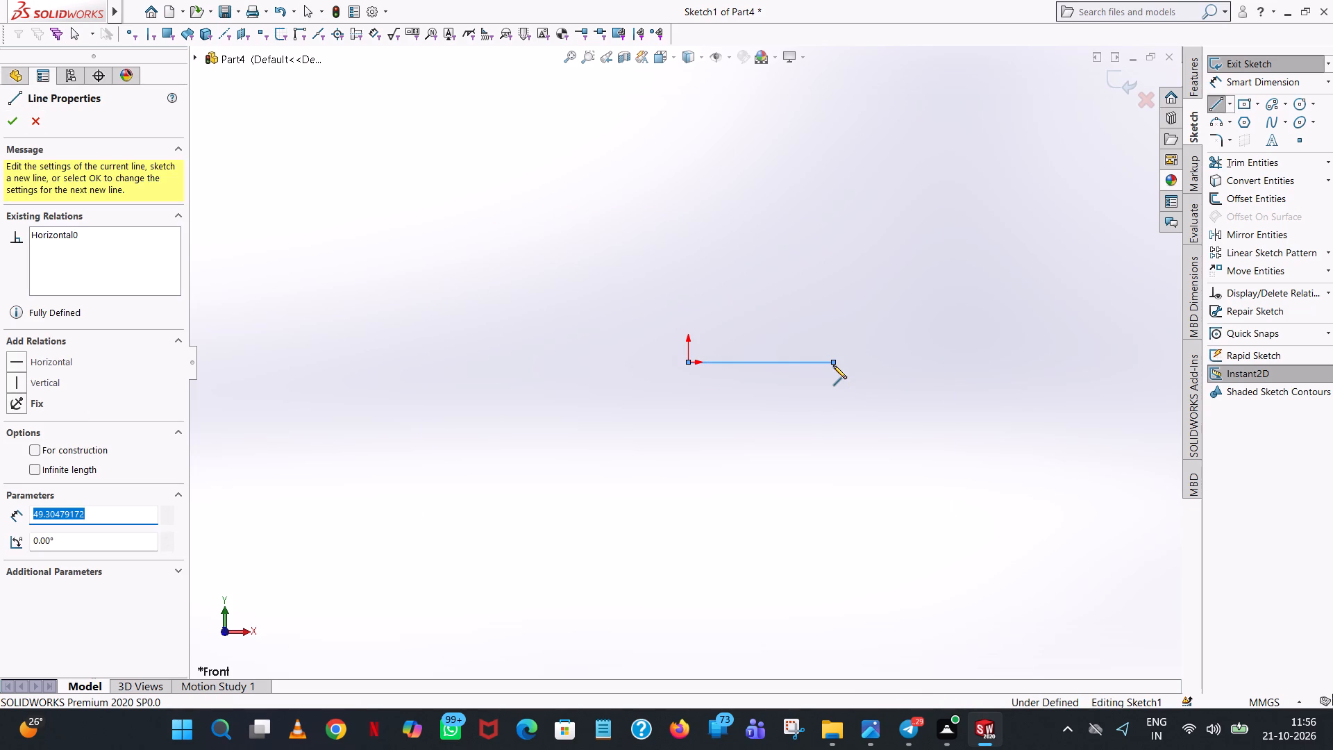
type("25")
key("Return")
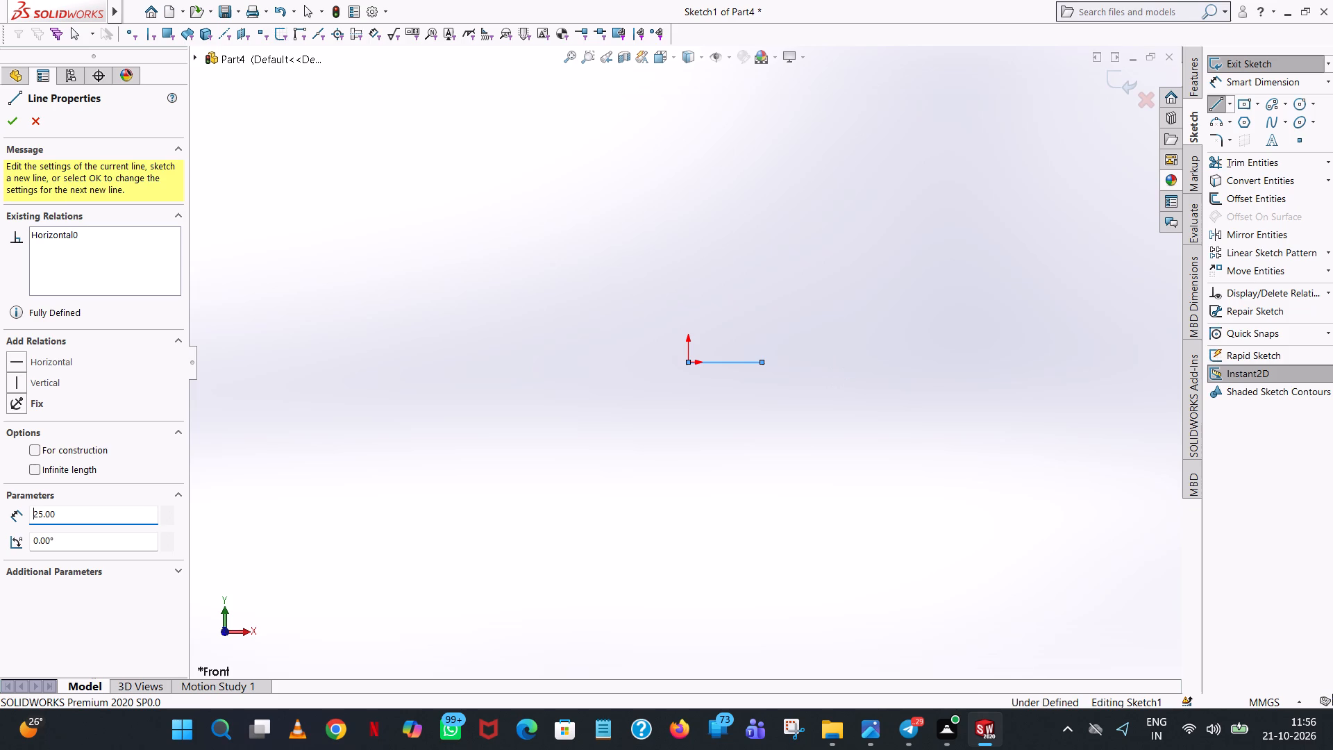
left_click(760, 292)
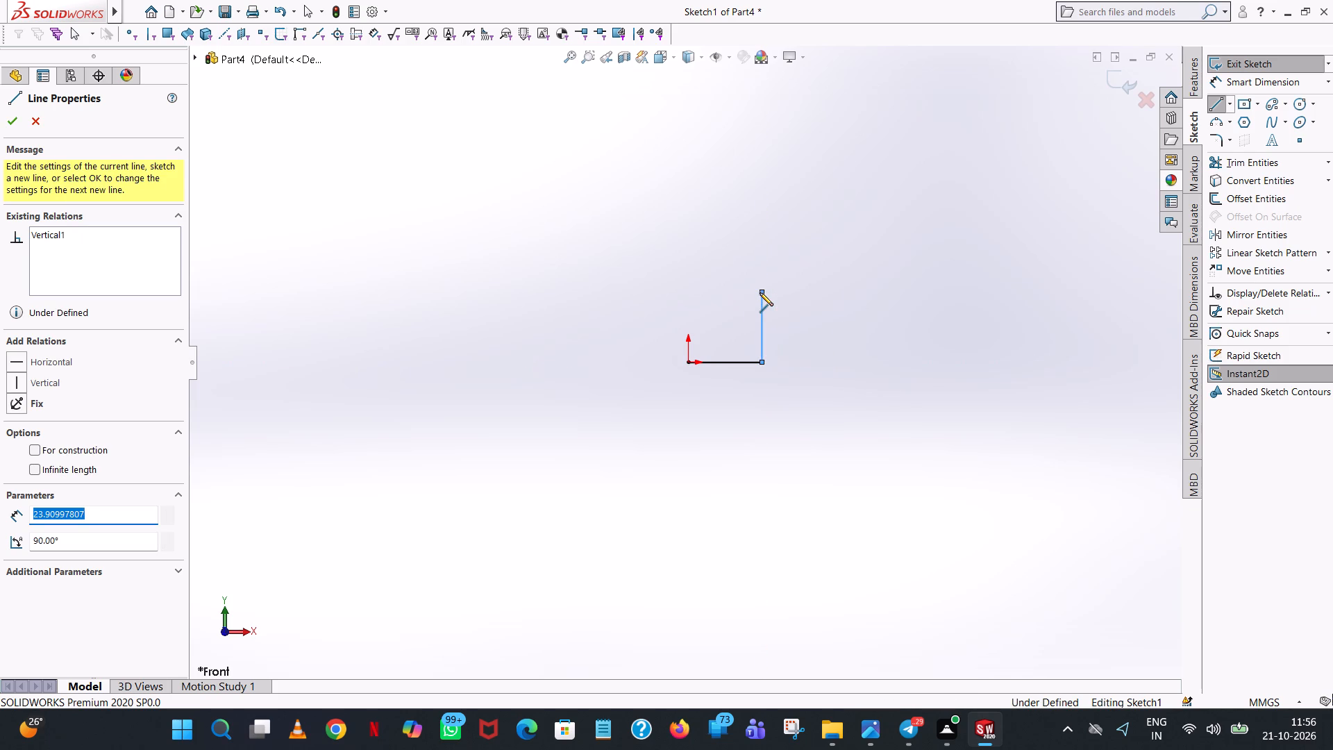
type("25")
key("Return")
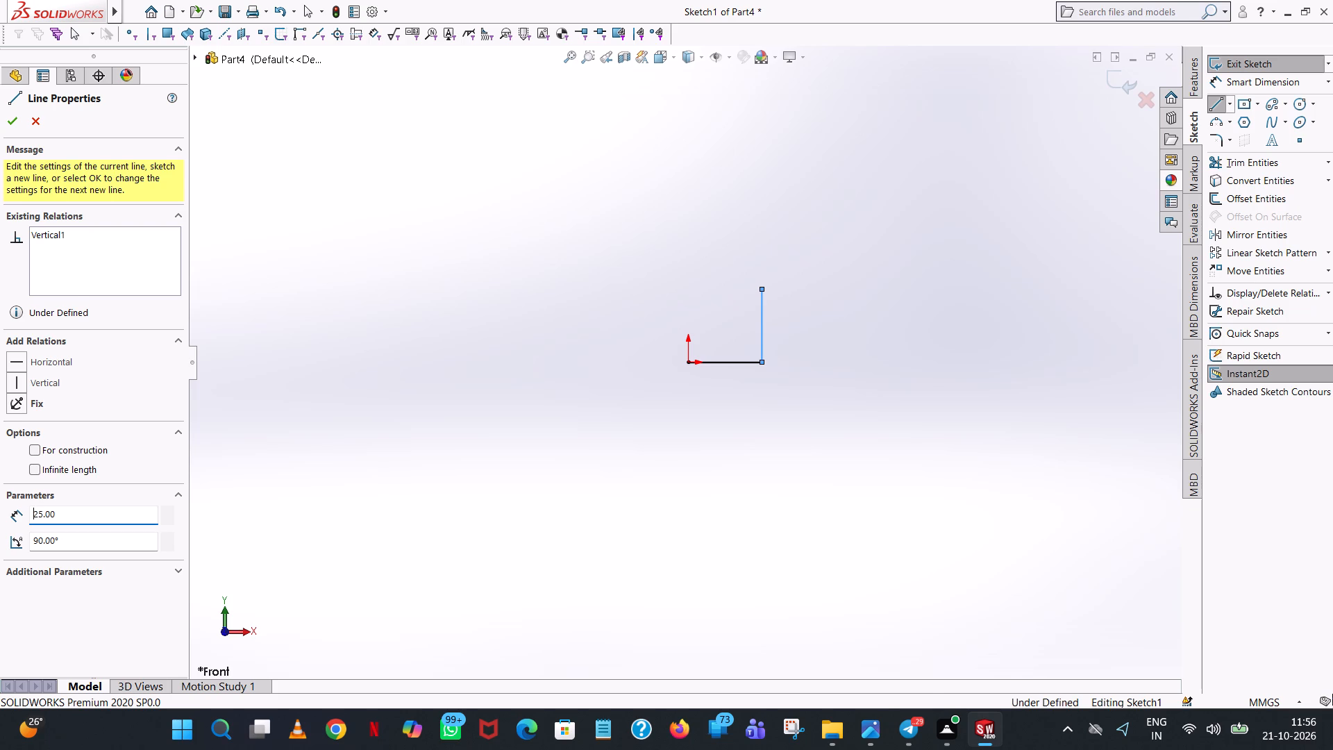
Complete a 50 mm square around the origin with 50 mm upper, side and lower lines, closing it at the horizontal line's outer end.
left_click(653, 290)
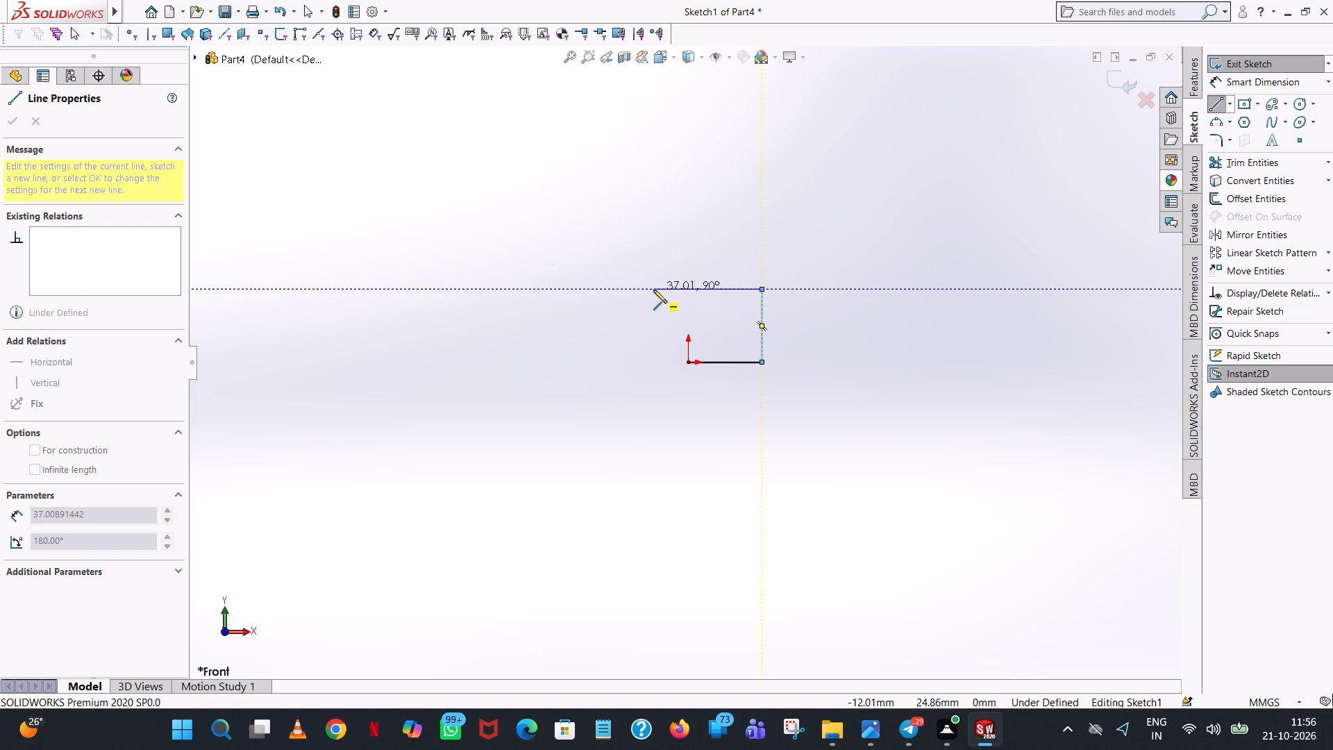
type("50")
key("Return")
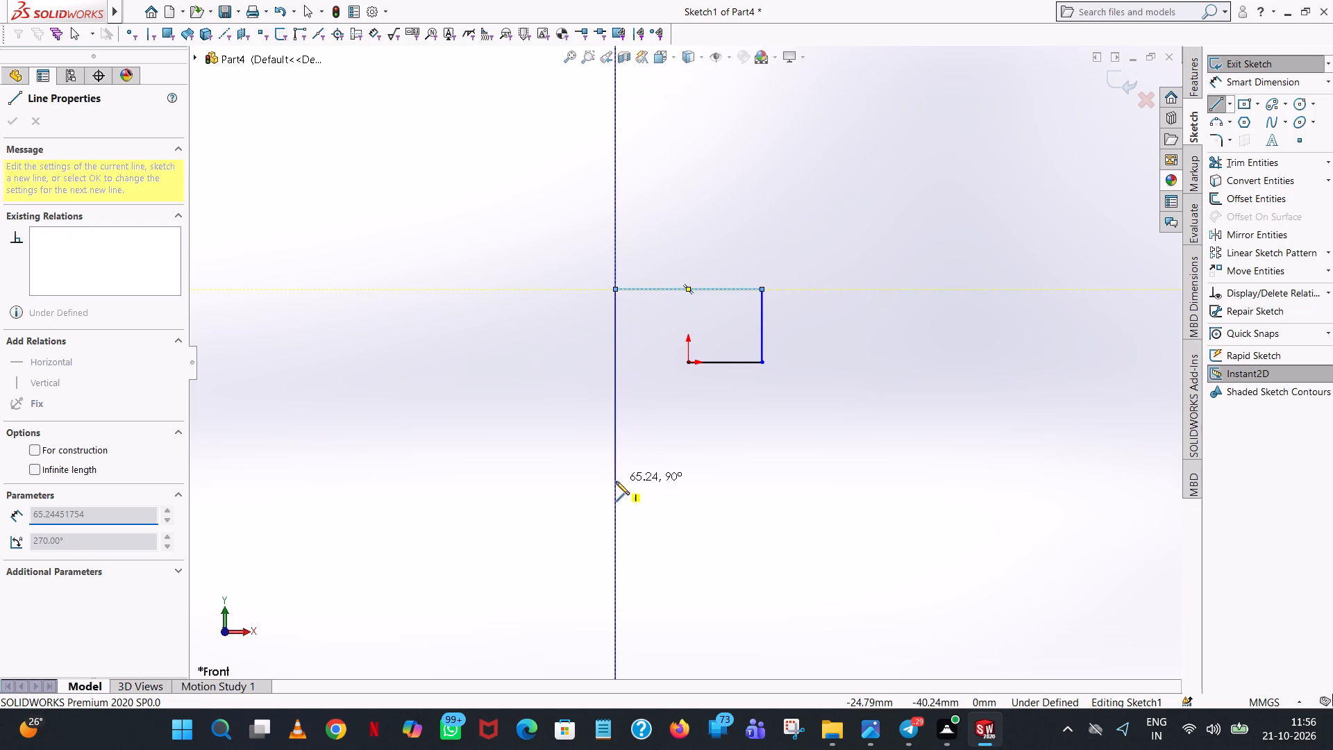
left_click(616, 481)
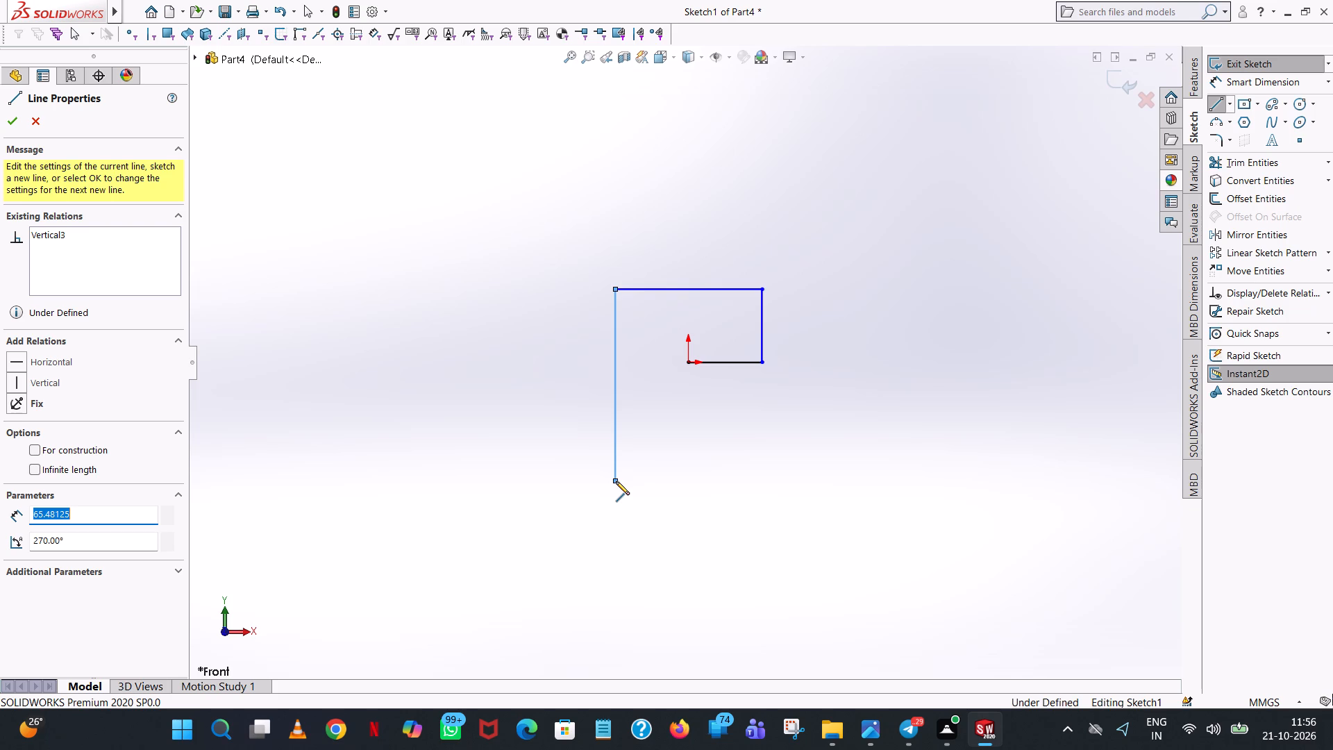
type("50")
key("Return")
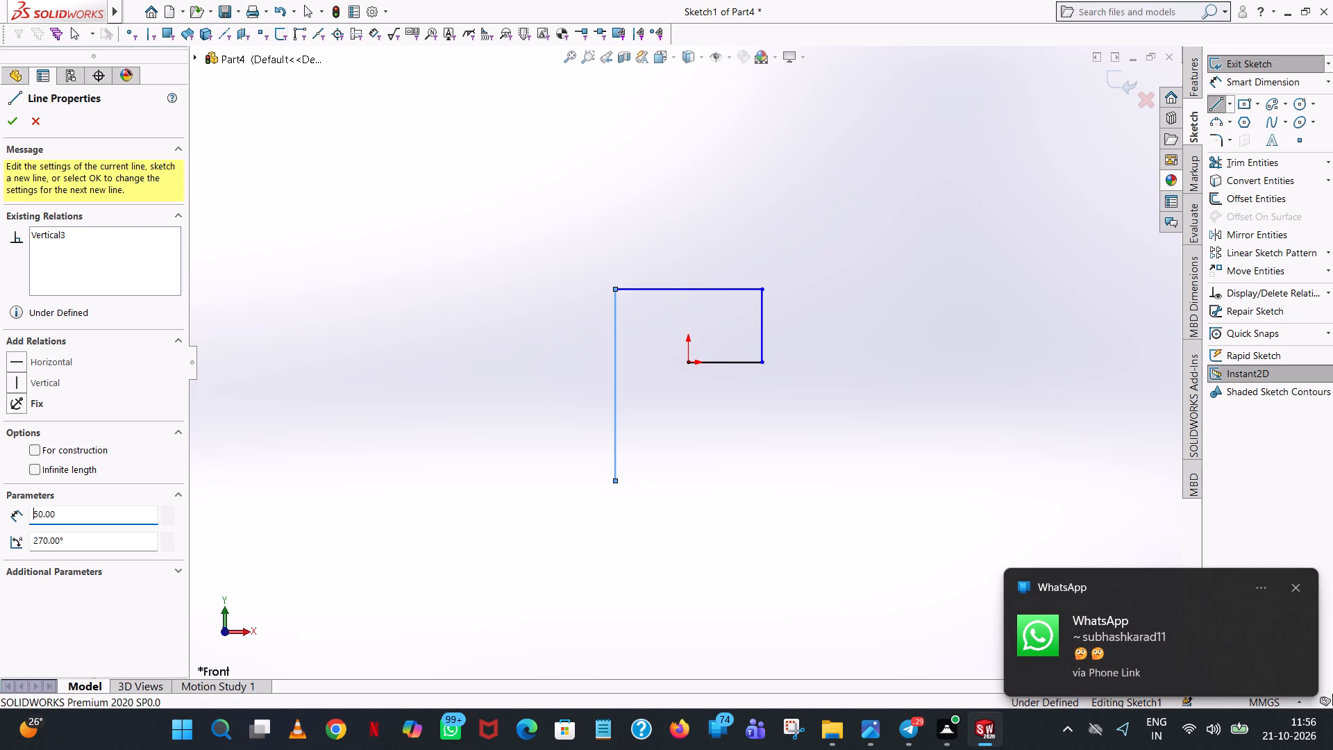
left_click(761, 435)
left_click(761, 362)
right_click(761, 362)
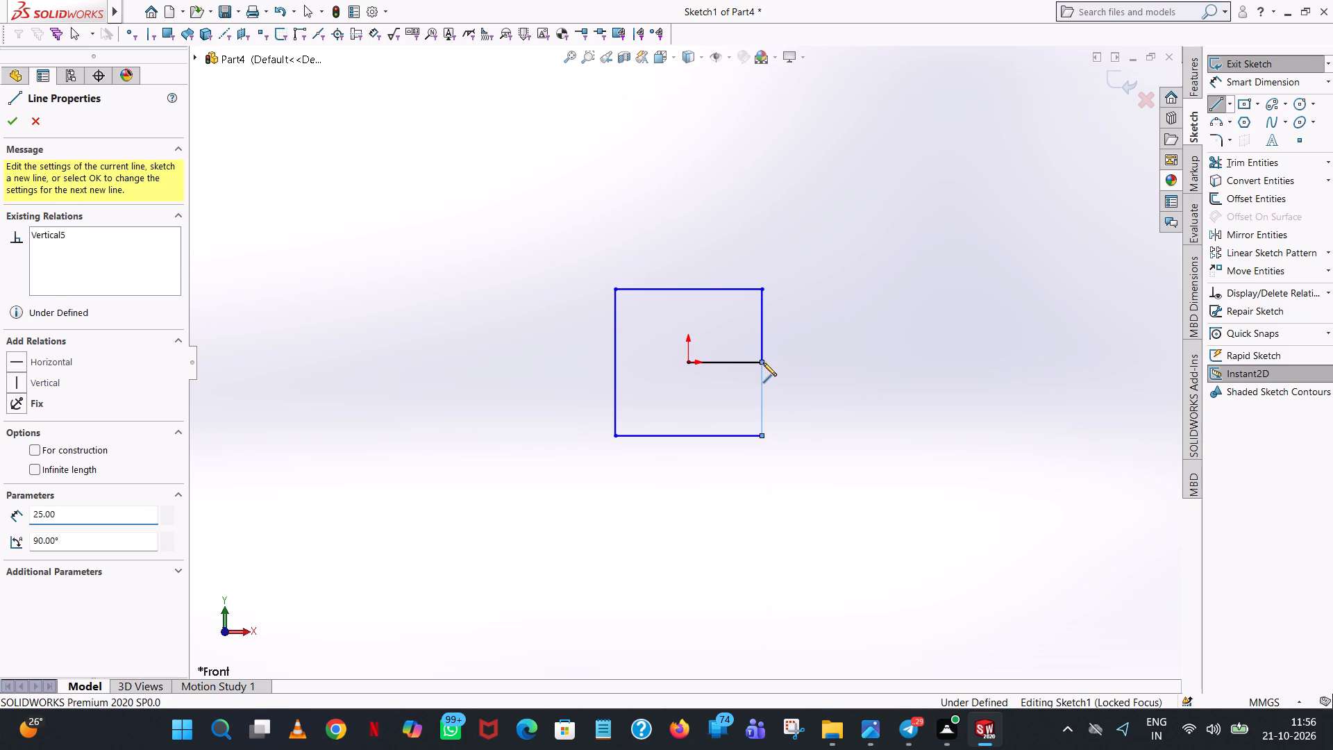
left_click(827, 371)
Trim away the horizontal line between the origin and the square's side.
left_click(1219, 154)
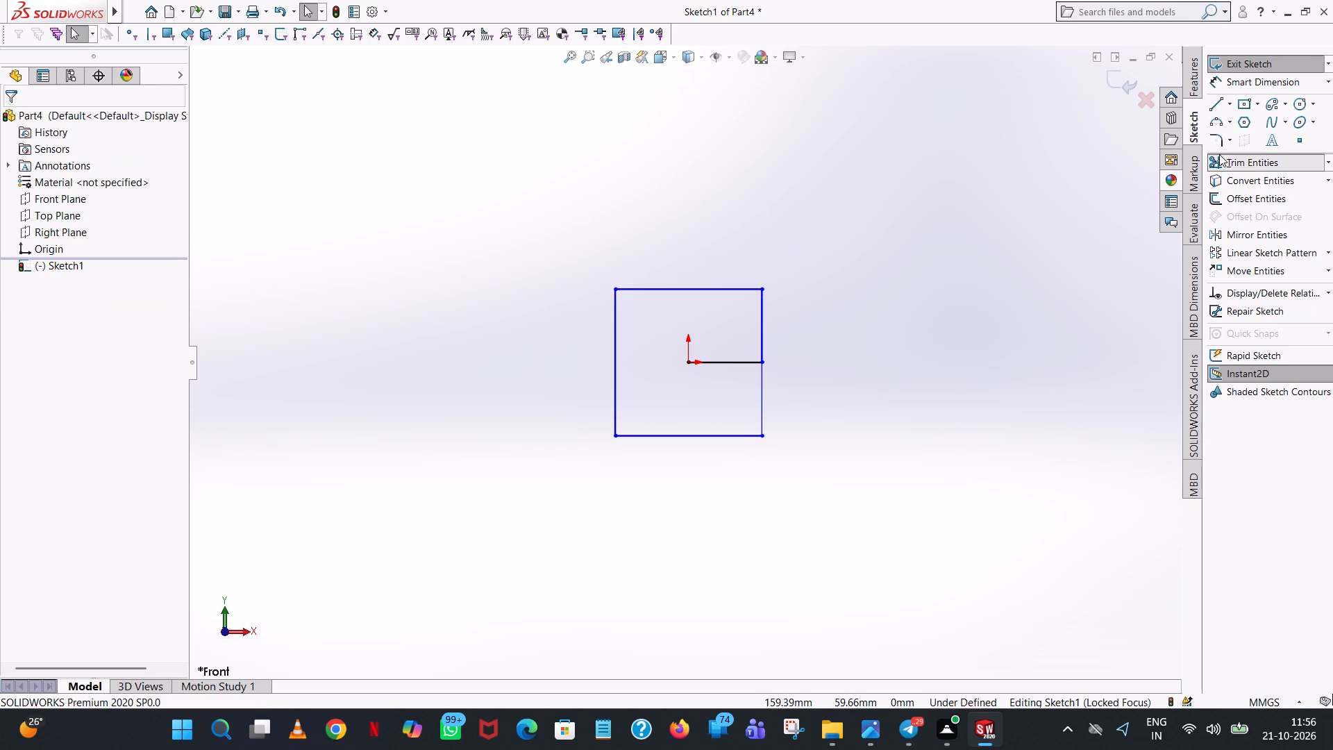
left_click(732, 360)
scroll(712, 352, "up", 5)
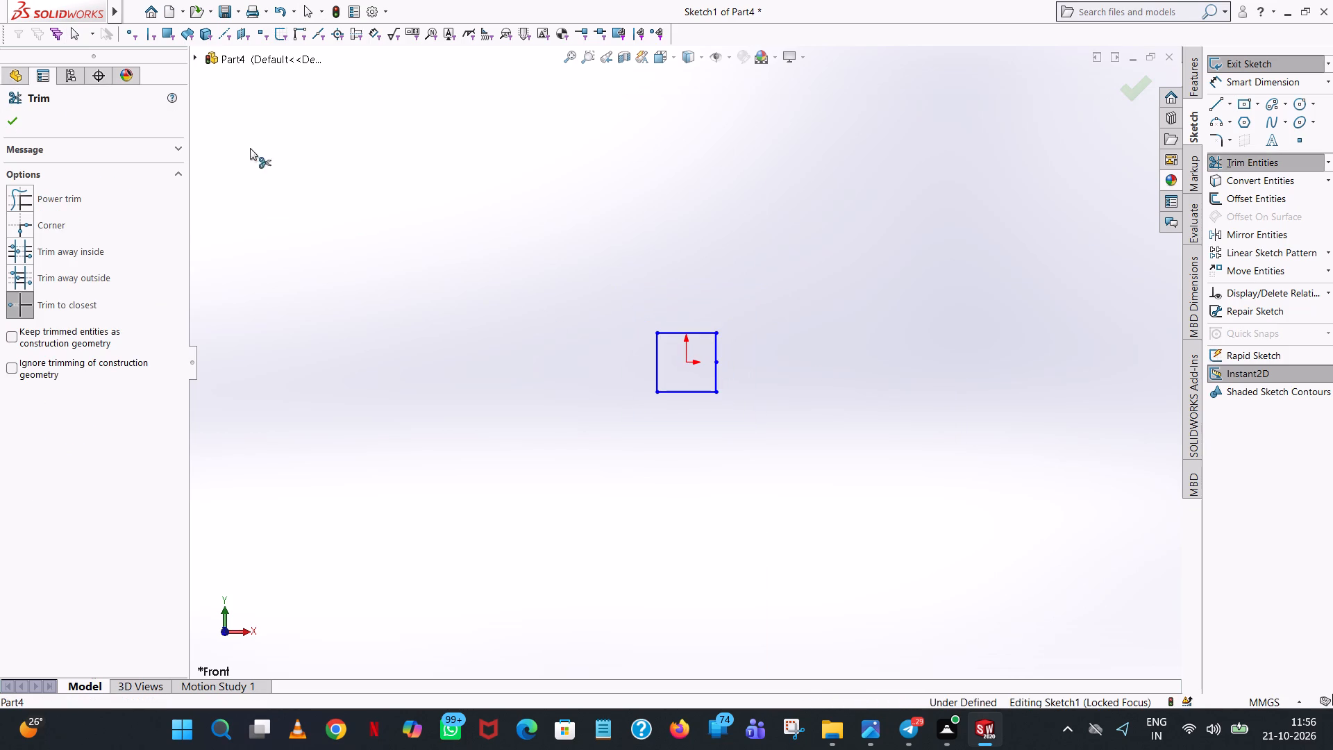
left_click(19, 124)
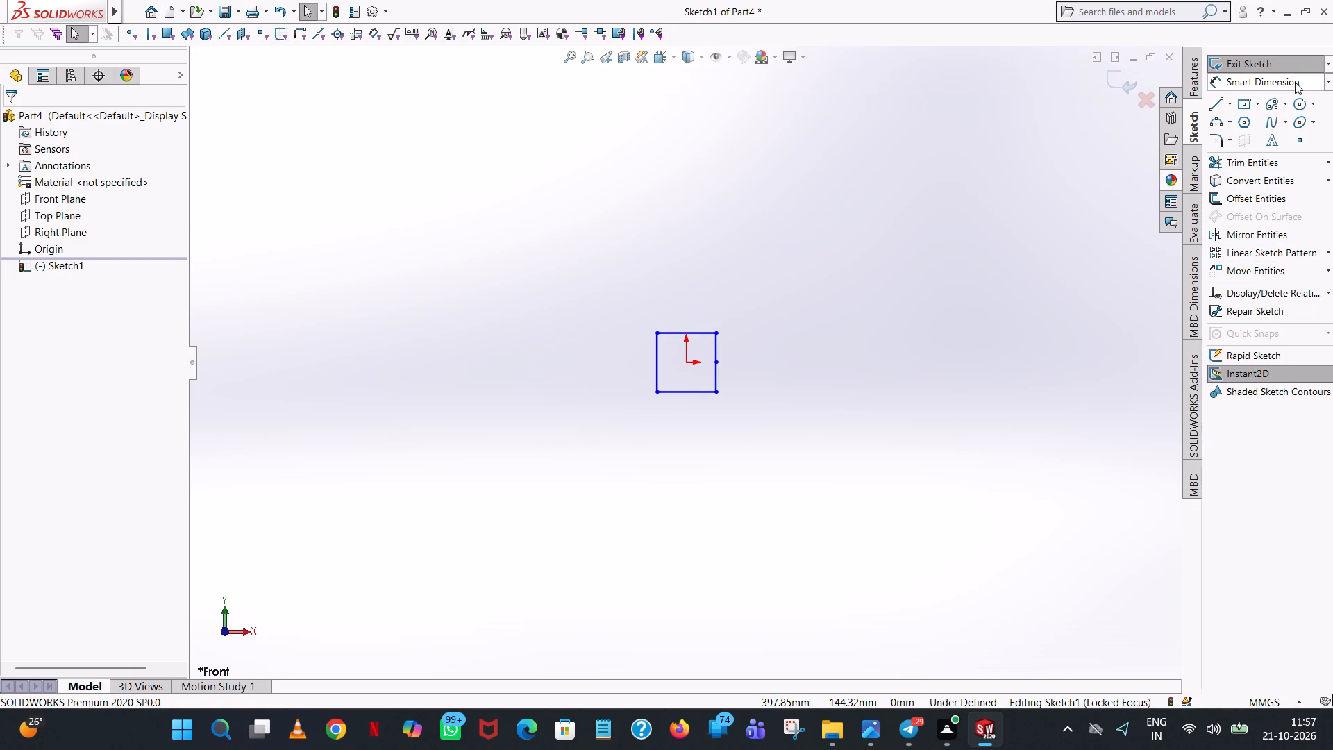
Dimension the square's upper edge and its side opposite the split edge at 50 mm each.
left_click(1295, 82)
left_click(705, 335)
left_click(709, 215)
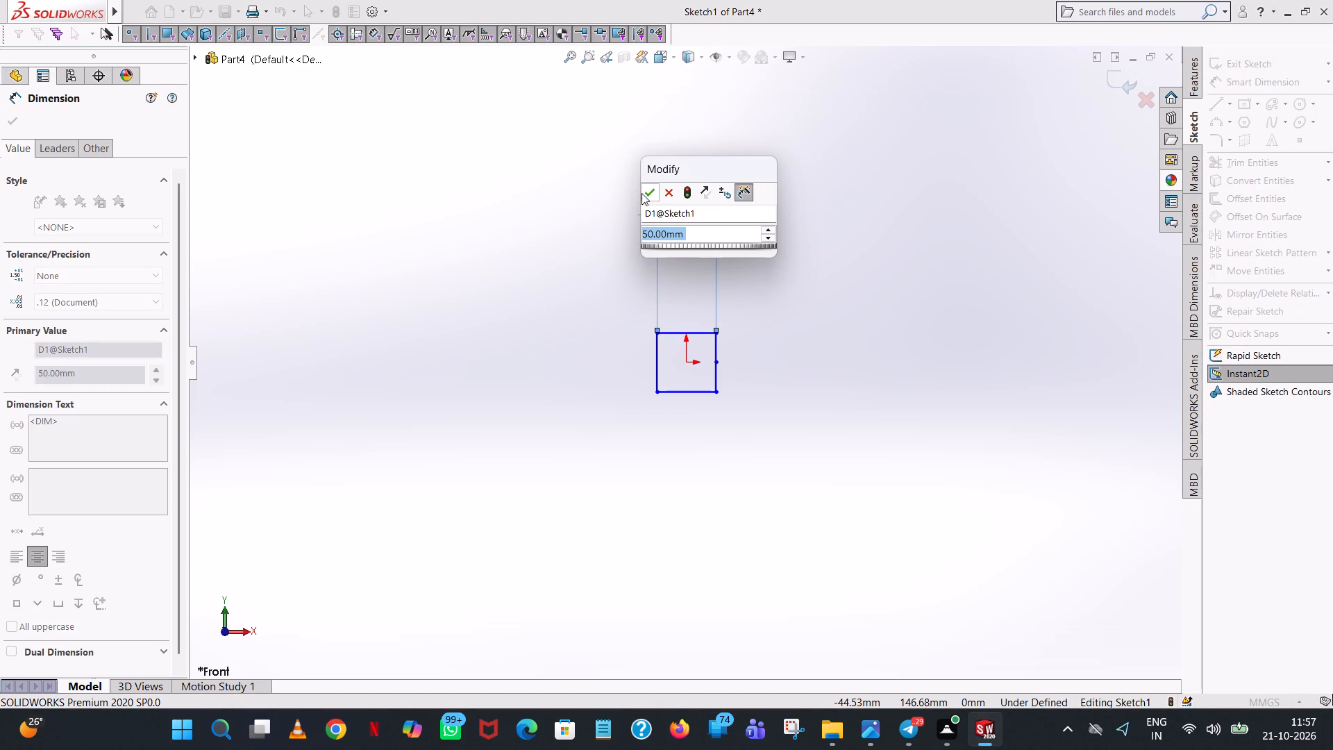
left_click(642, 194)
left_click(471, 224)
left_click(654, 358)
left_click(464, 350)
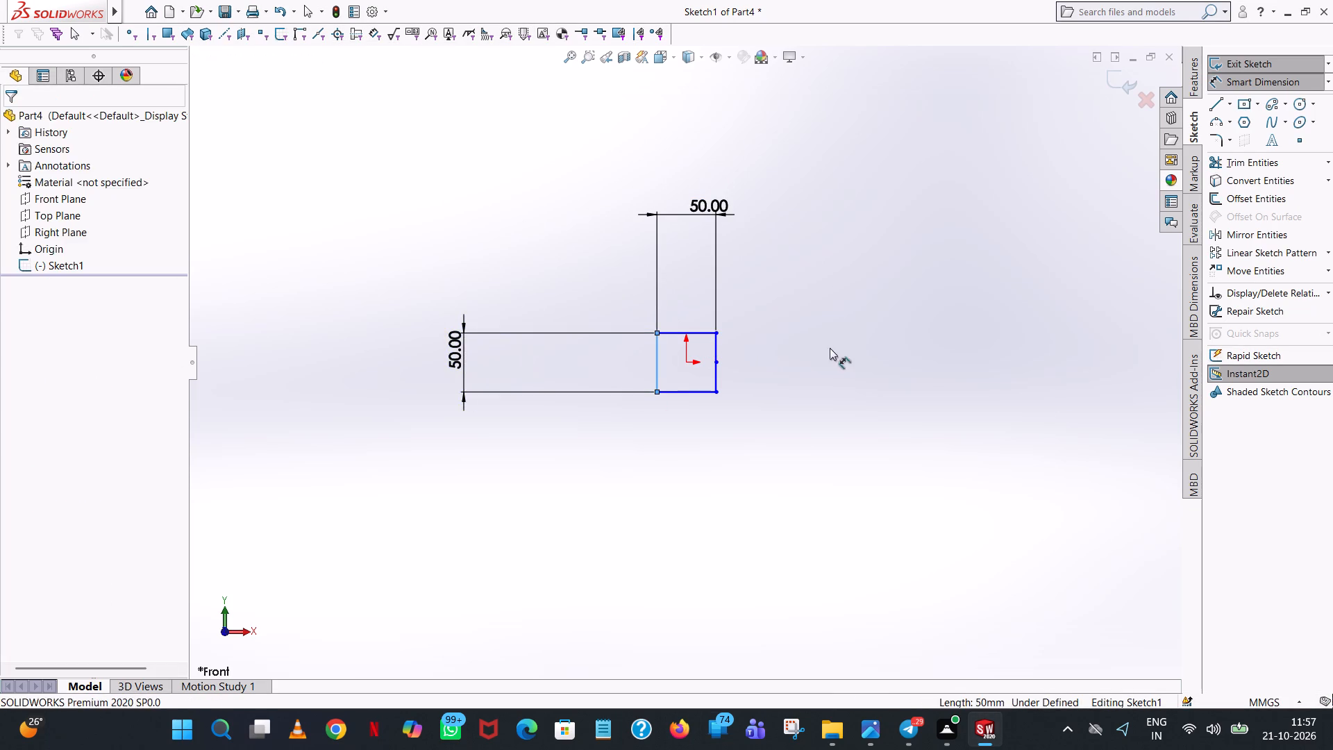
left_click(401, 328)
left_click(558, 235)
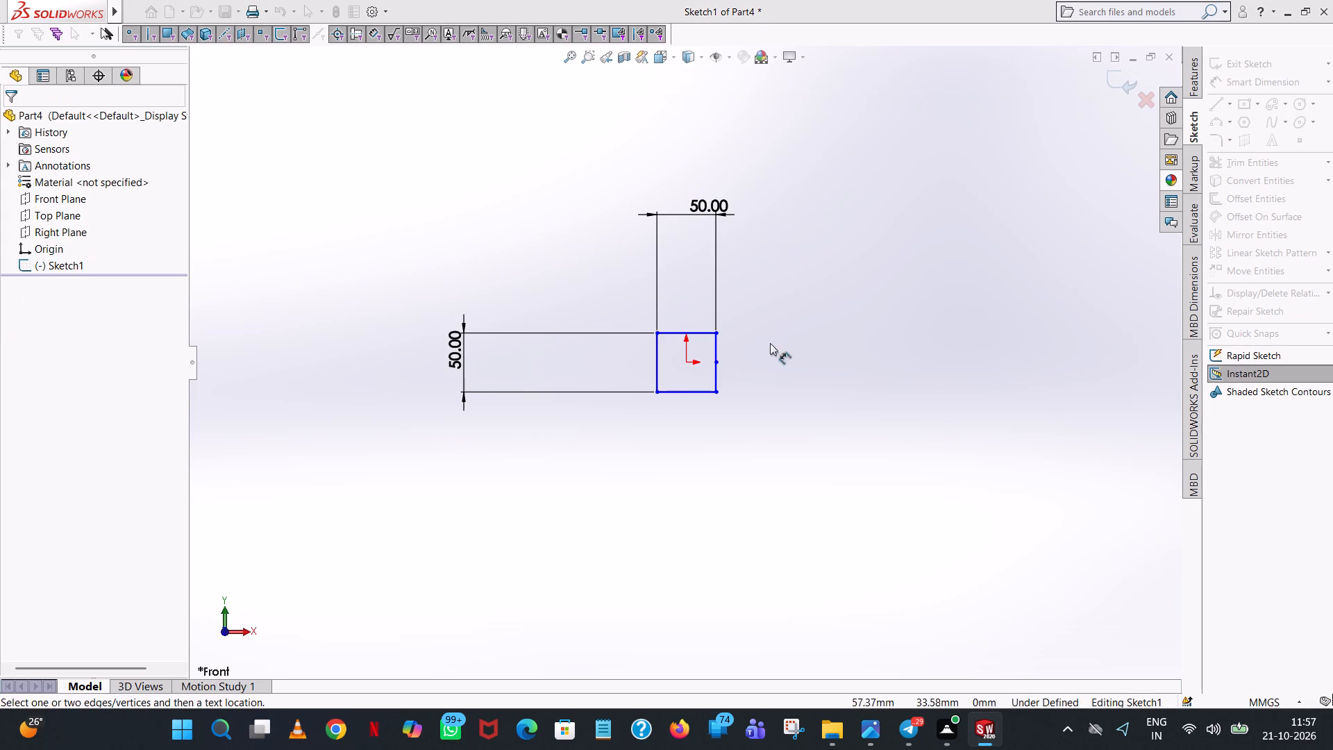
Locate the square about the origin by dimensioning its unsplit side and its upper edge 25 mm from the origin.
left_click(656, 363)
left_click(689, 361)
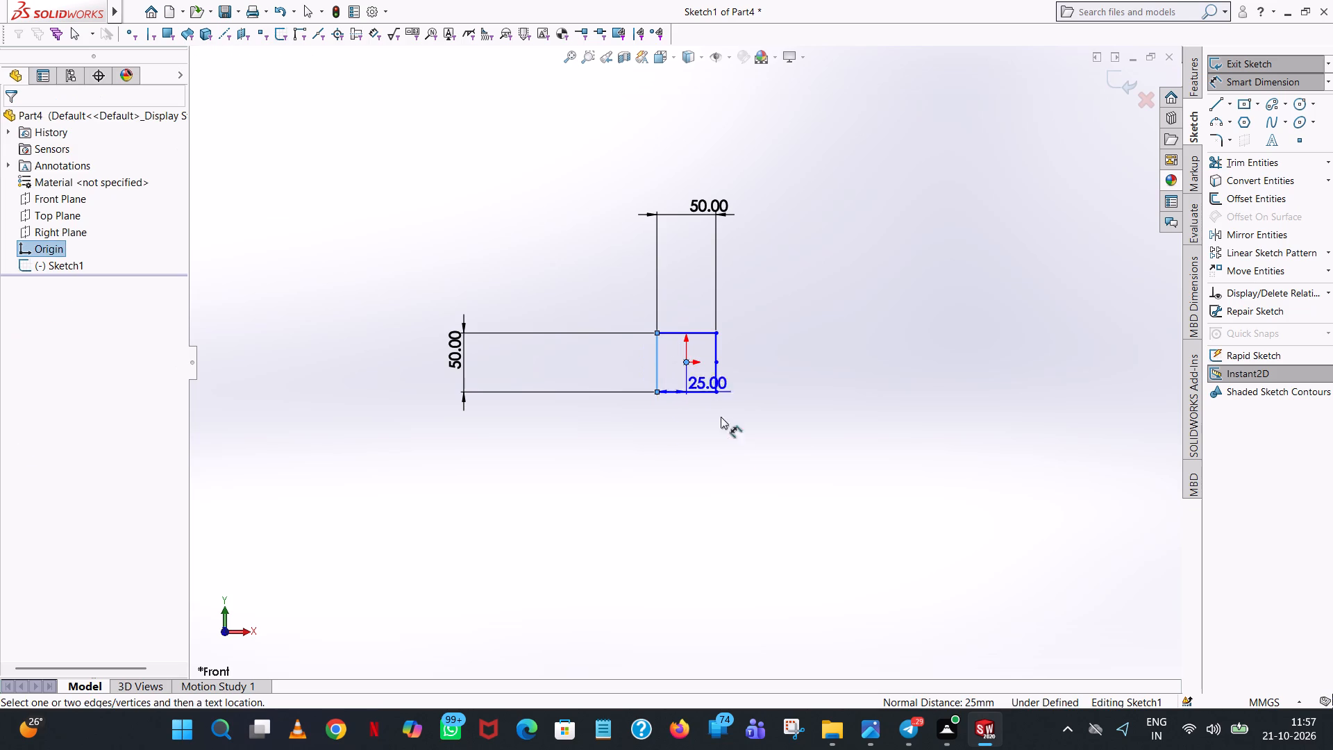
left_click(732, 465)
left_click(673, 445)
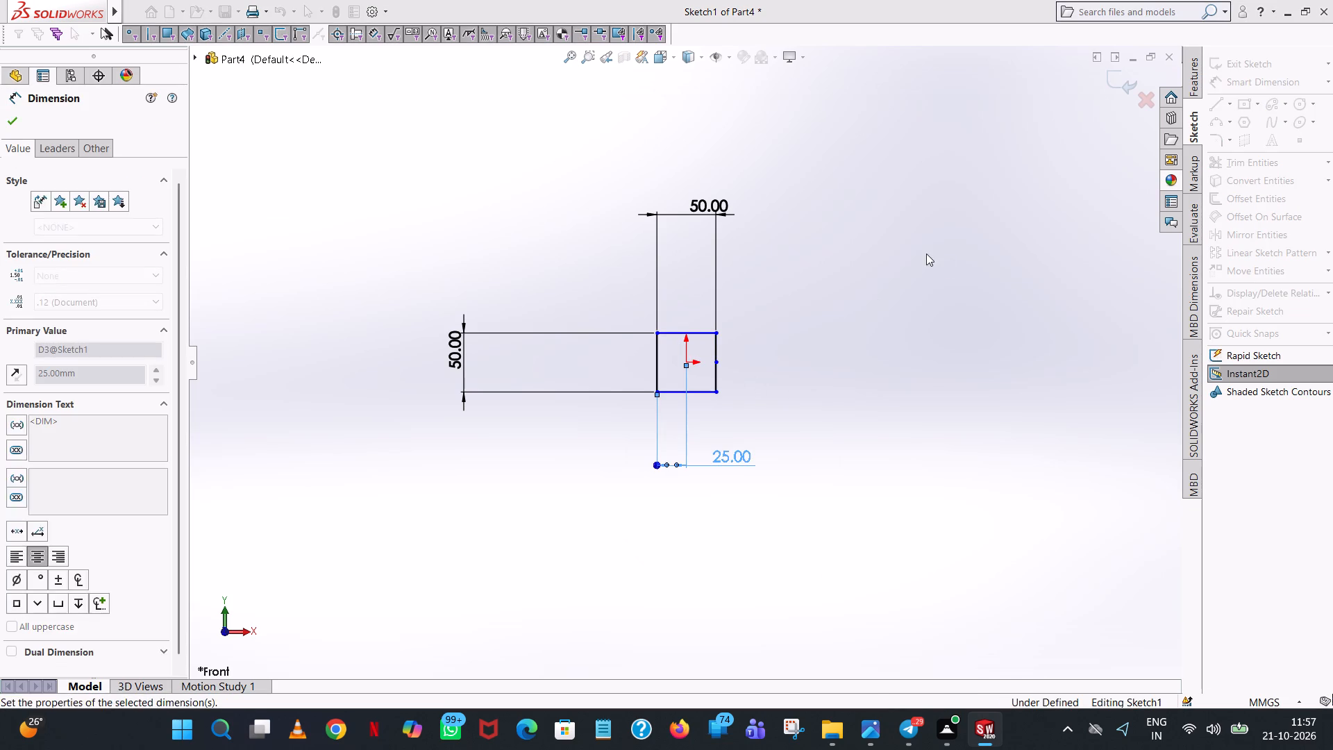
left_click(926, 253)
left_click(703, 333)
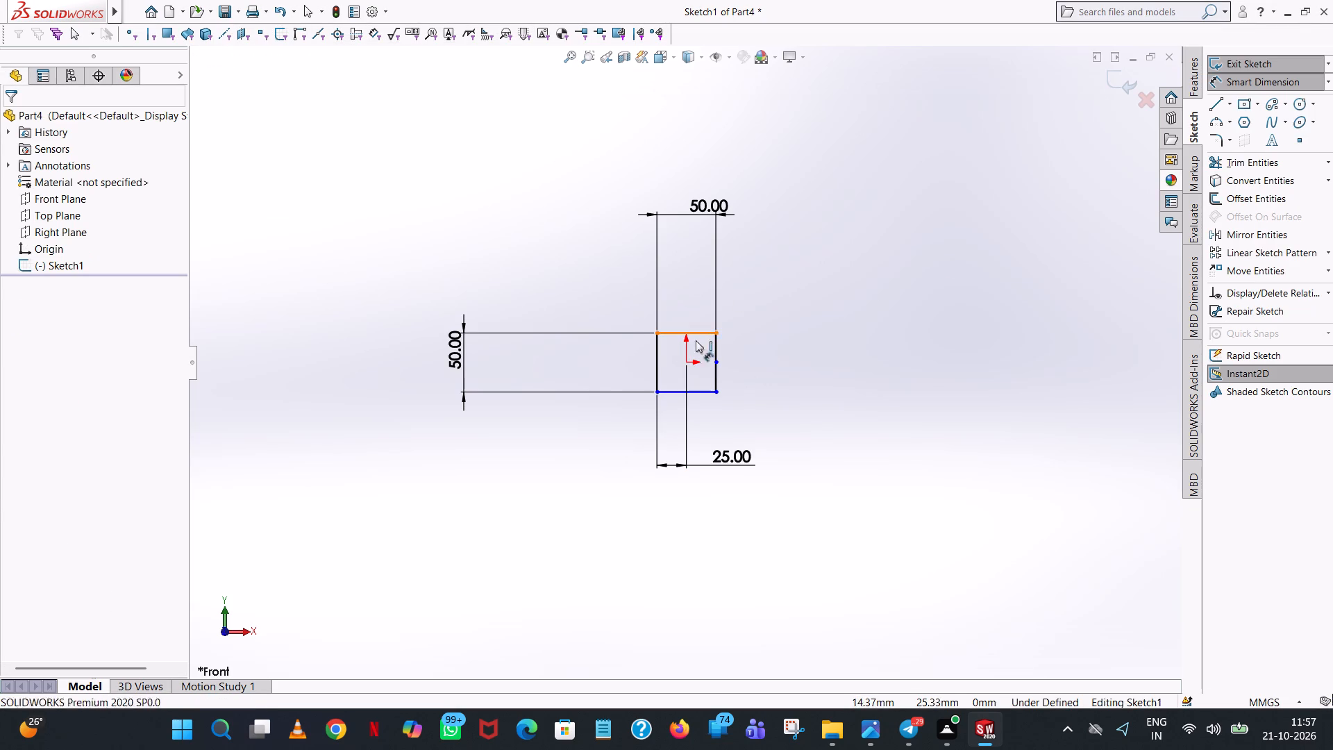
left_click(686, 362)
left_click(865, 294)
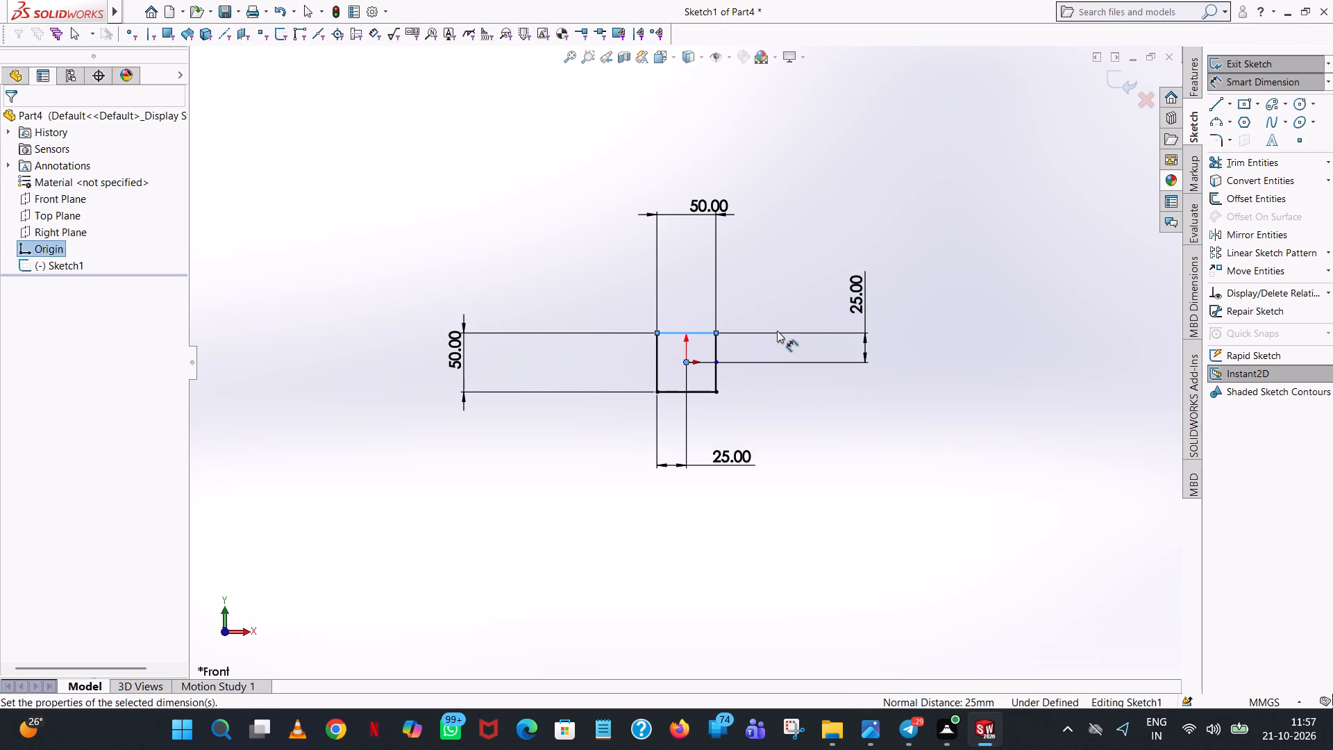
left_click(808, 272)
left_click(860, 143)
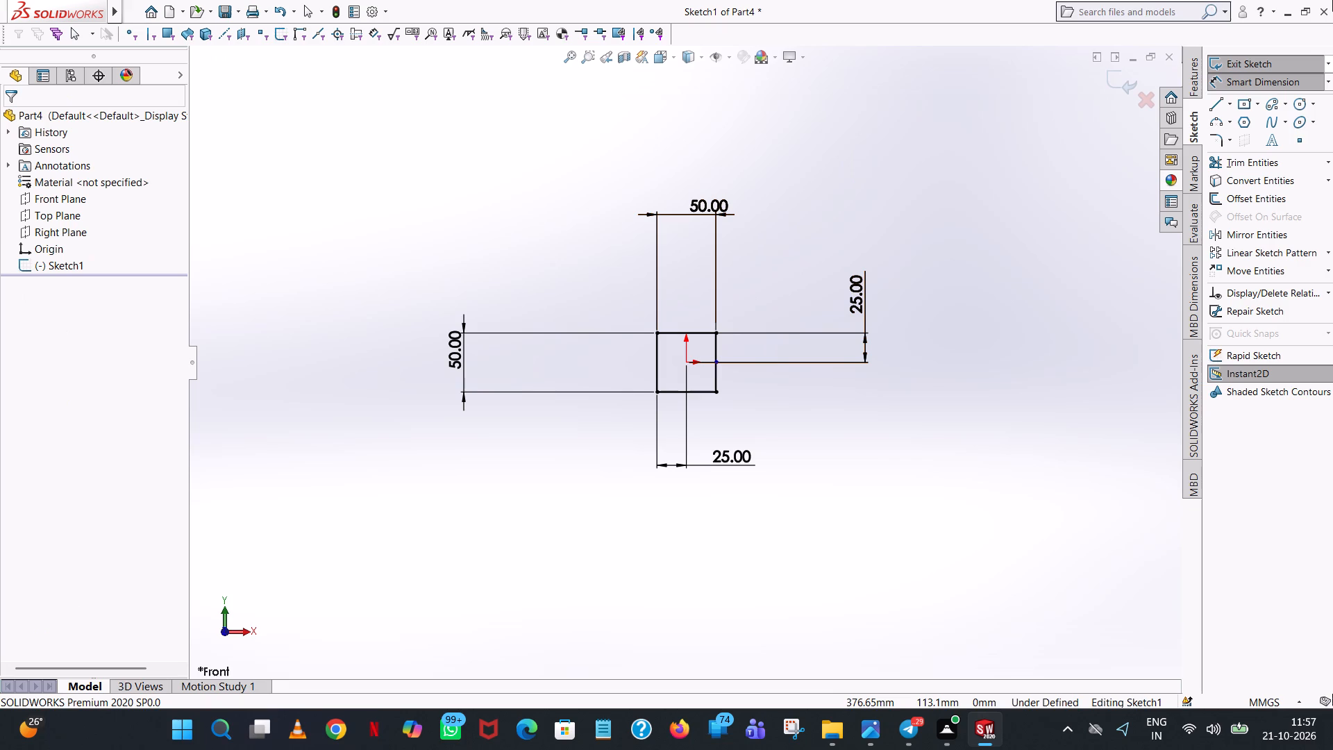
scroll(744, 366, "down", 9)
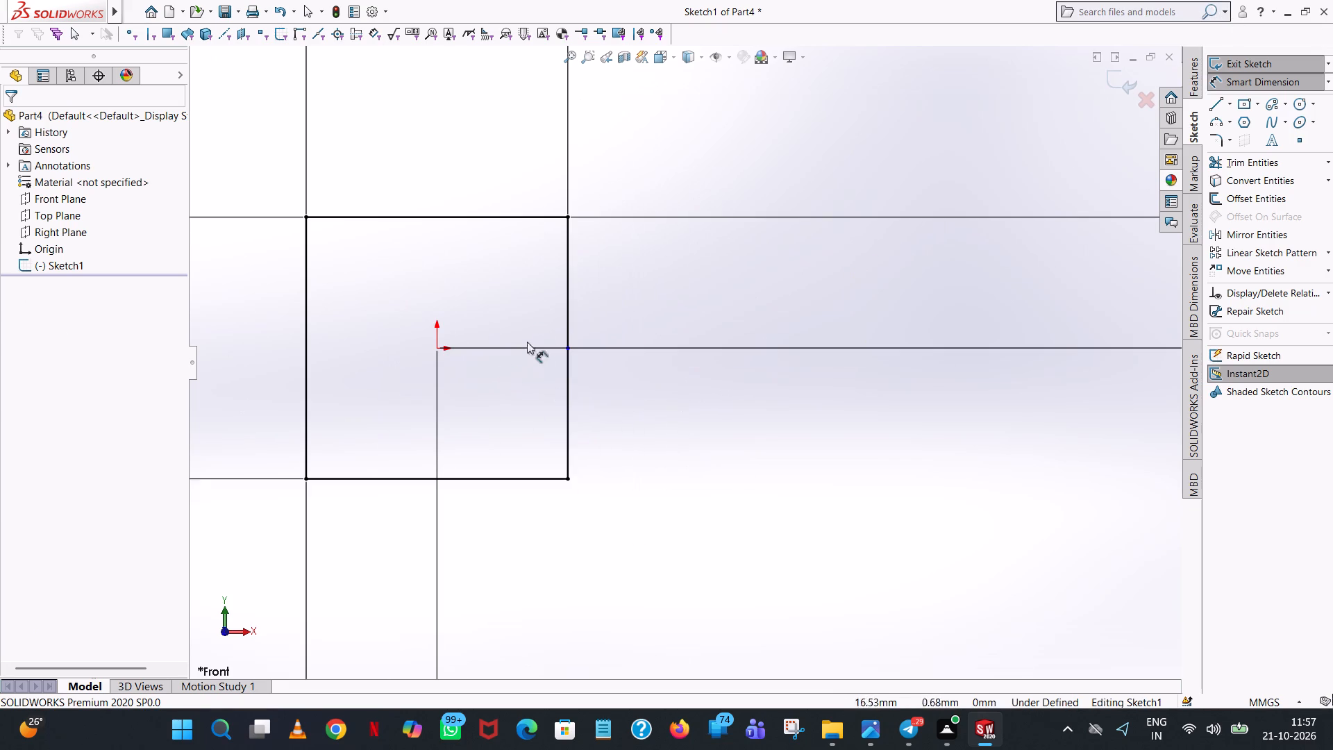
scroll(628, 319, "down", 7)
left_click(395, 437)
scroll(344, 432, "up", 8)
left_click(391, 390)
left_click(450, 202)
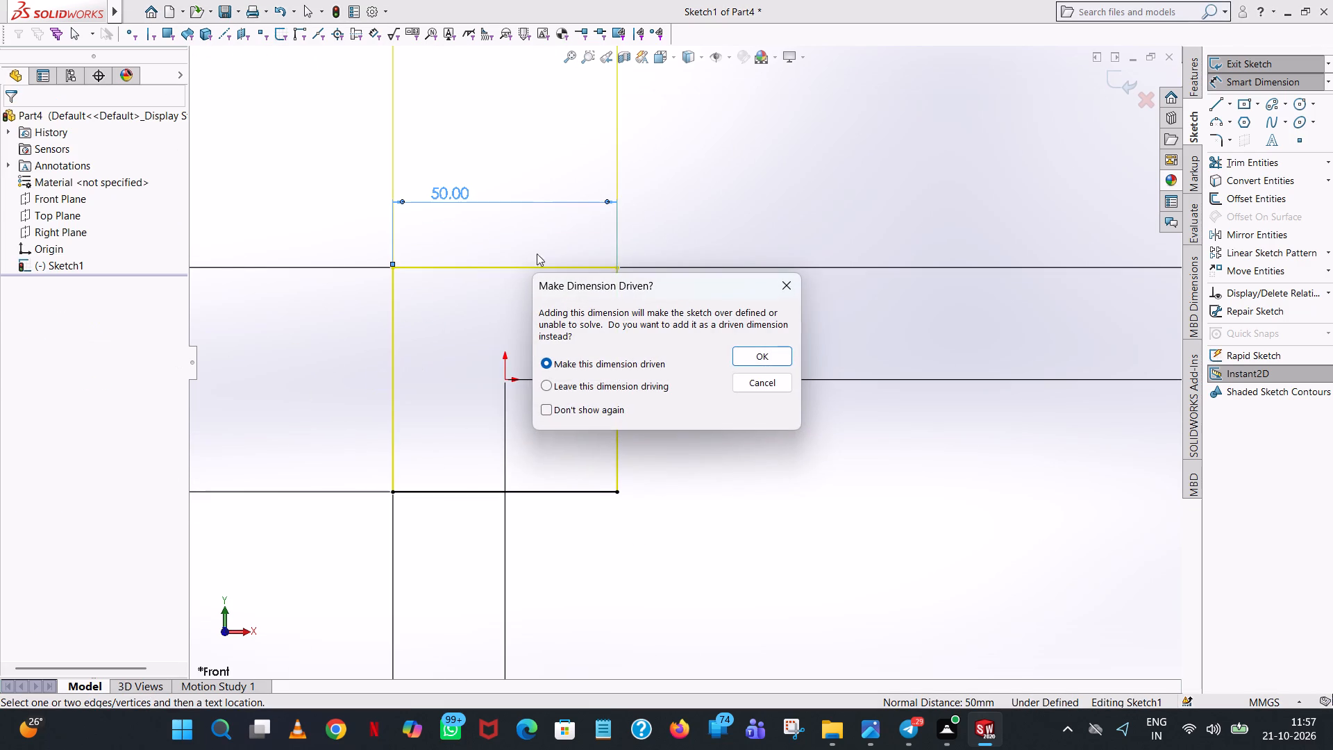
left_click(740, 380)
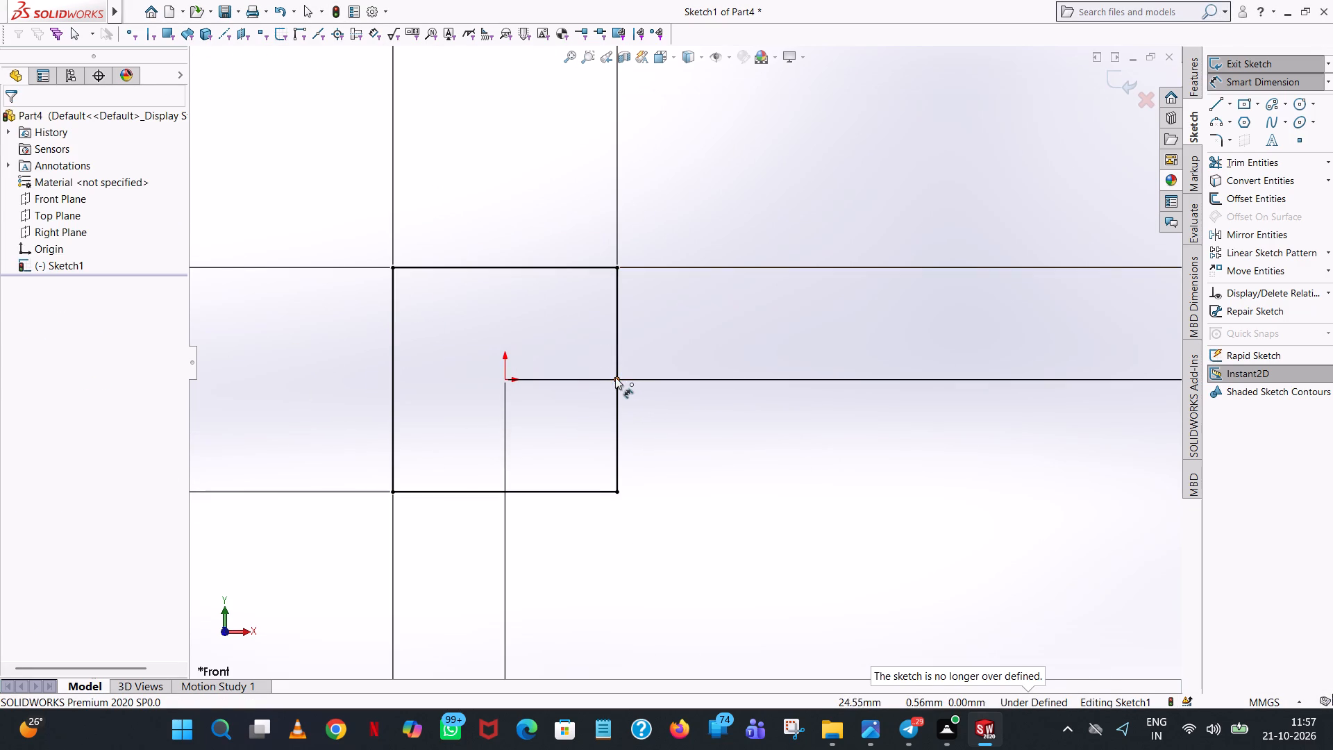
Dimension the point splitting the square's side at 25 mm from the origin.
left_click(618, 378)
left_click(504, 381)
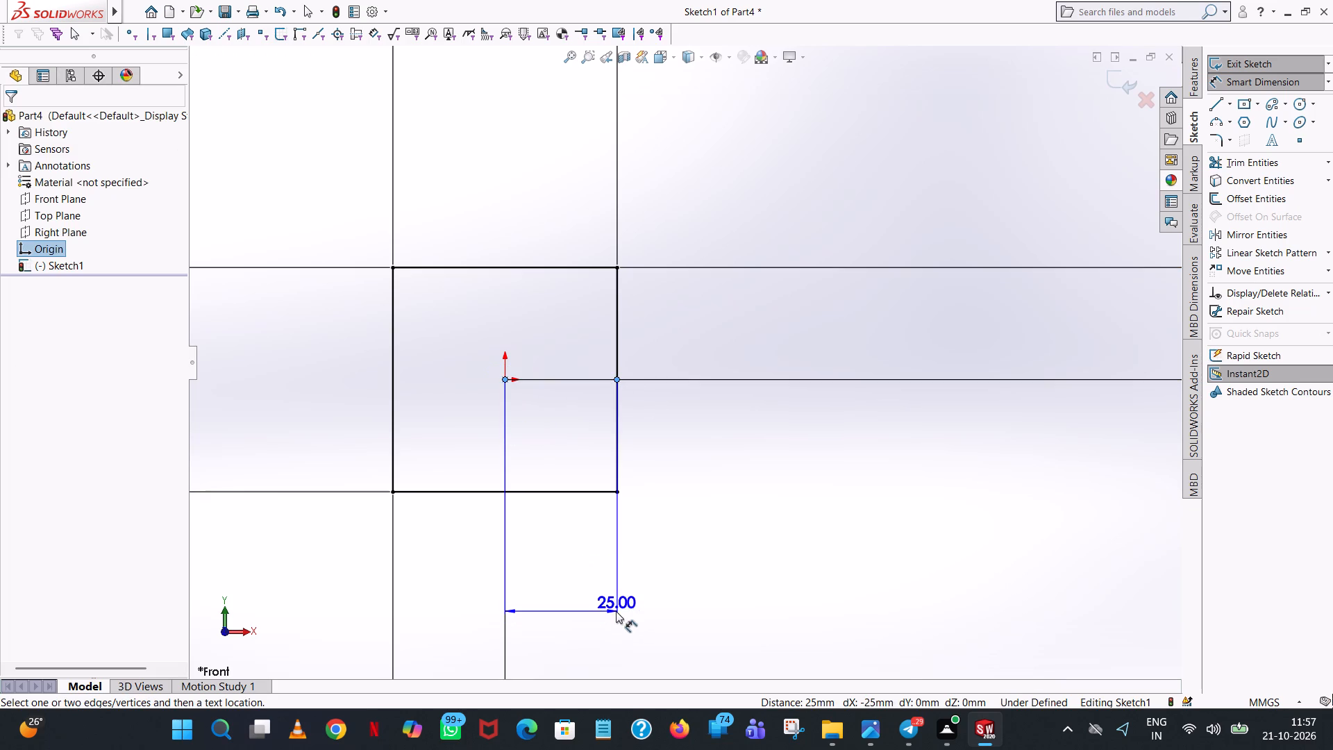
left_click(616, 611)
left_click(560, 585)
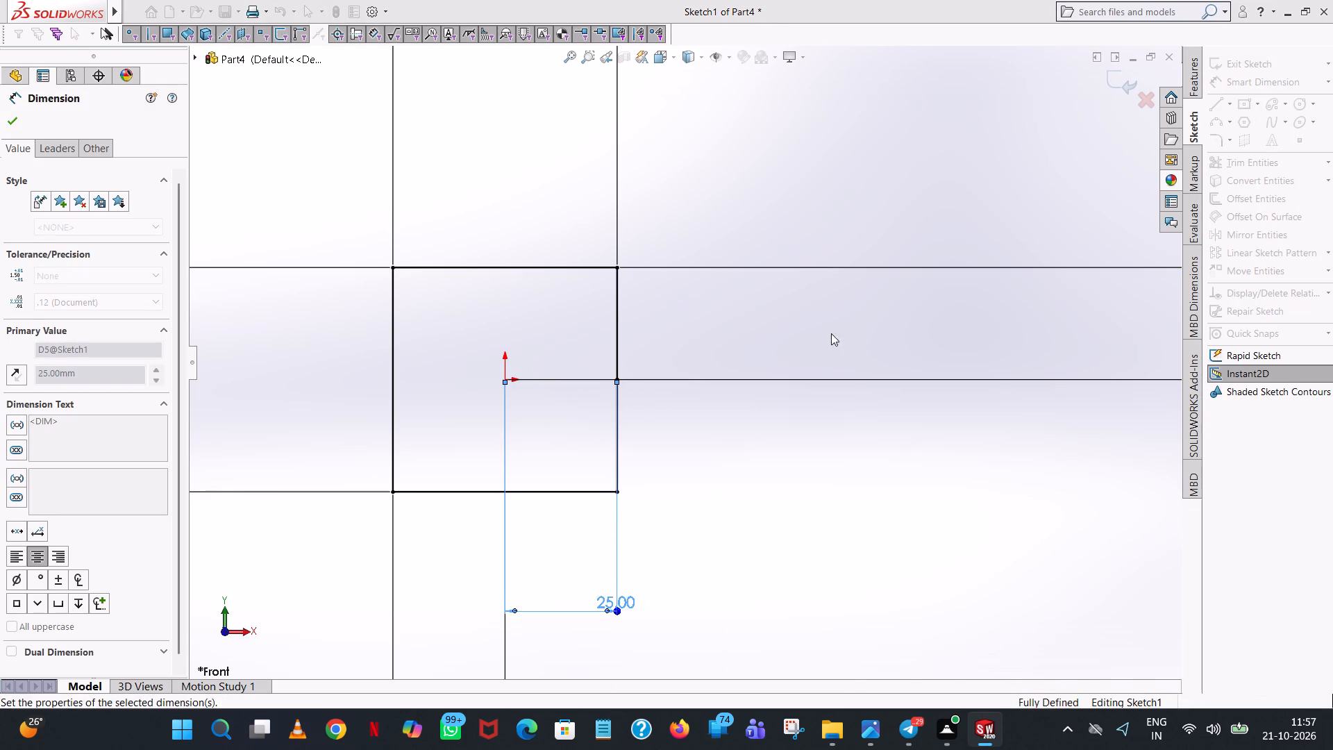
left_click(819, 337)
Extrude the square sketch as a blind boss 10 mm deep.
scroll(819, 337, "up", 9)
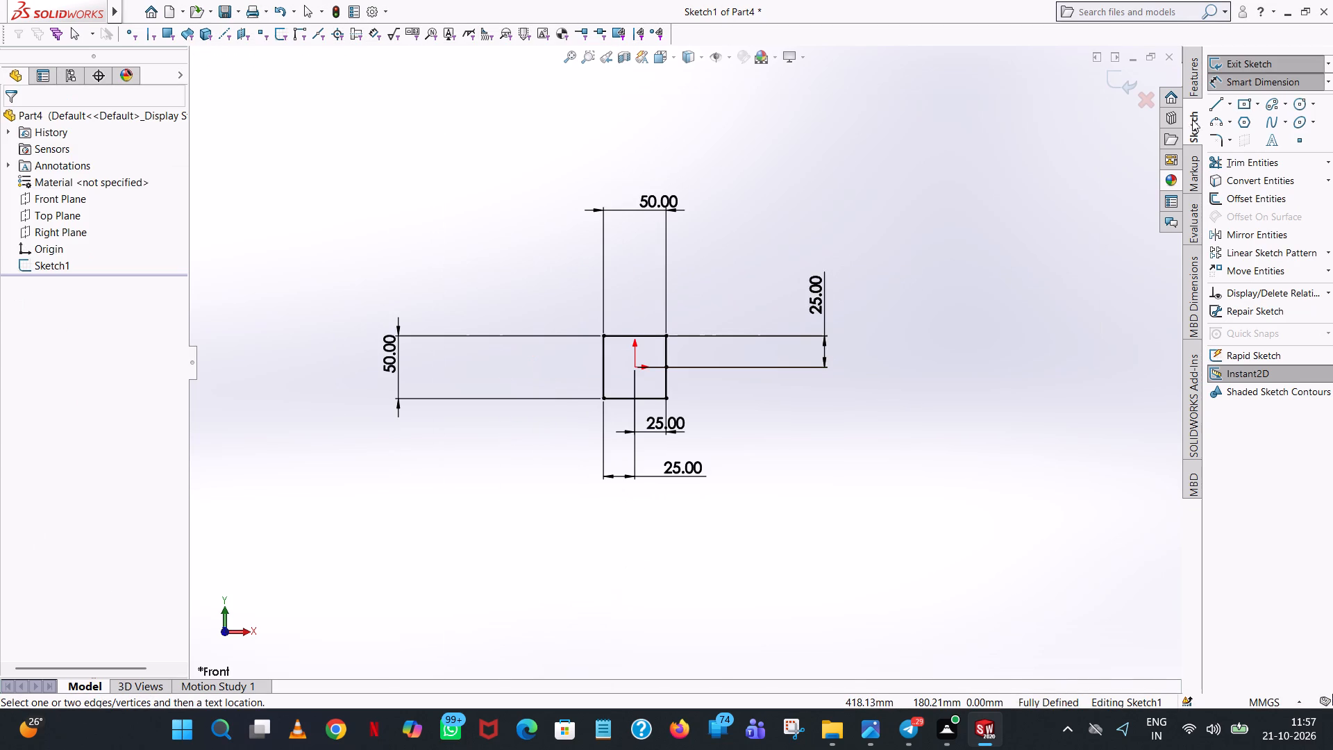
left_click(1189, 79)
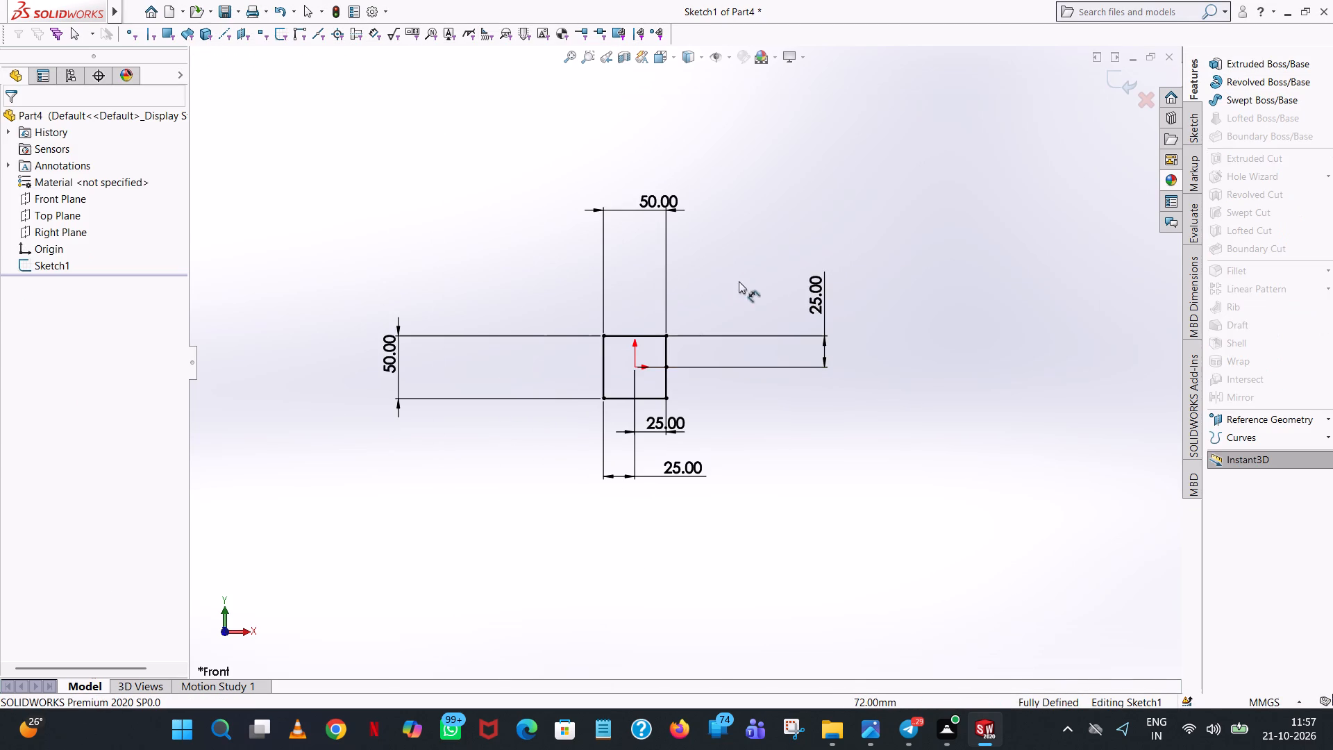
left_click(1239, 67)
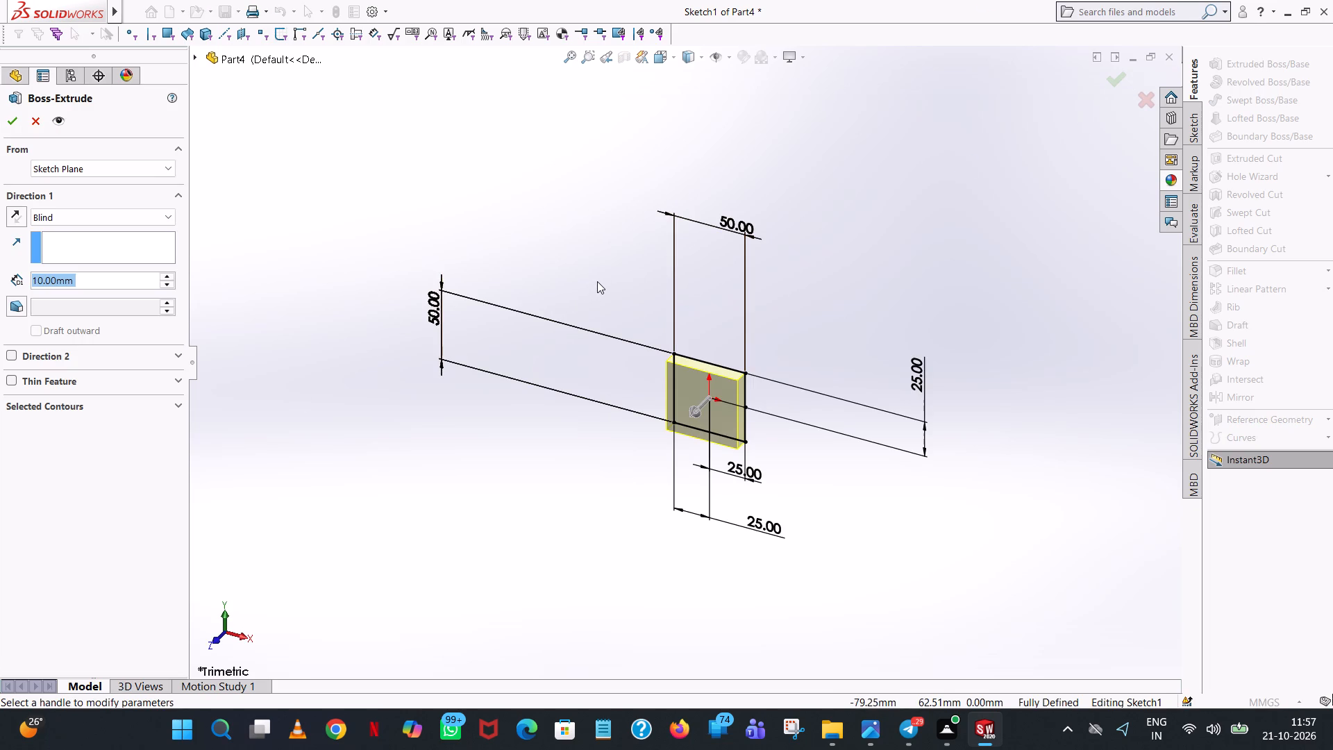
left_click(8, 126)
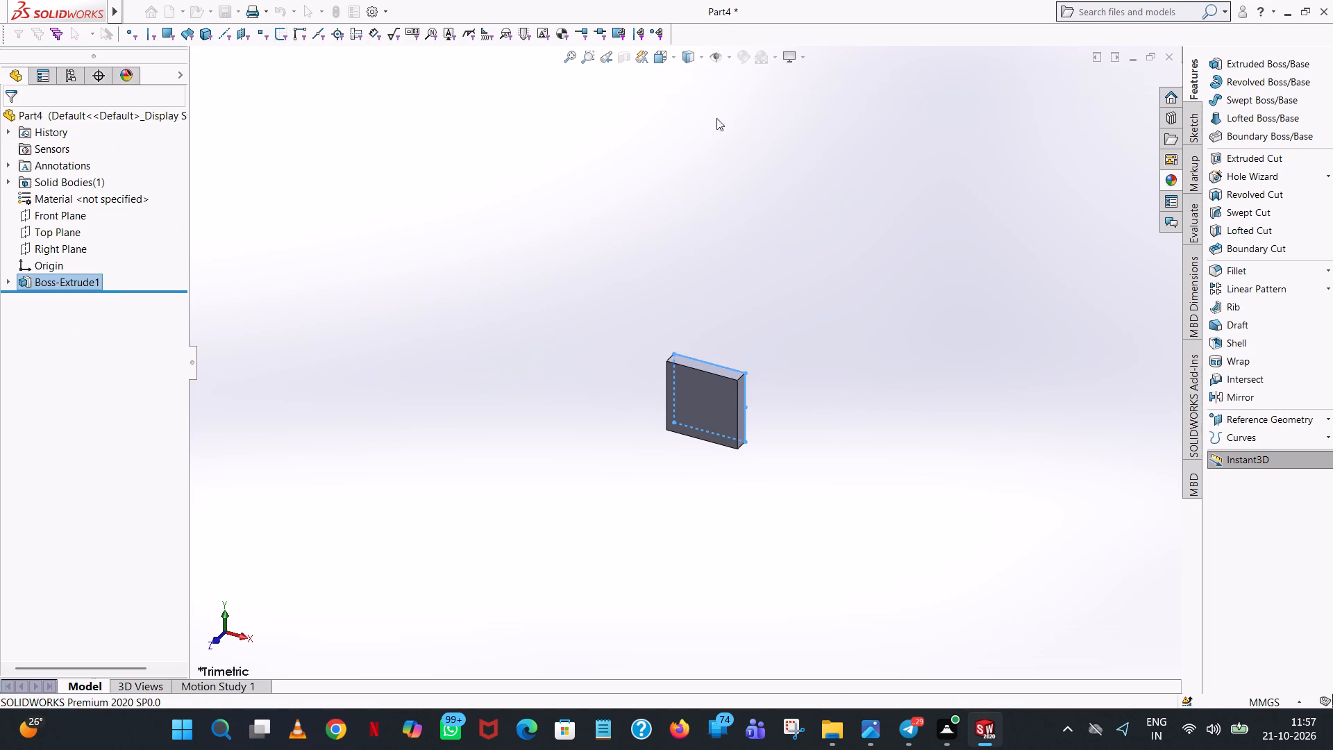
left_click(771, 296)
Start an extruded cut on the block's square face and sketch a circle of 7.5 mm radius centred on the origin.
scroll(762, 449, "up", 1)
middle_click_drag(829, 345, 867, 310)
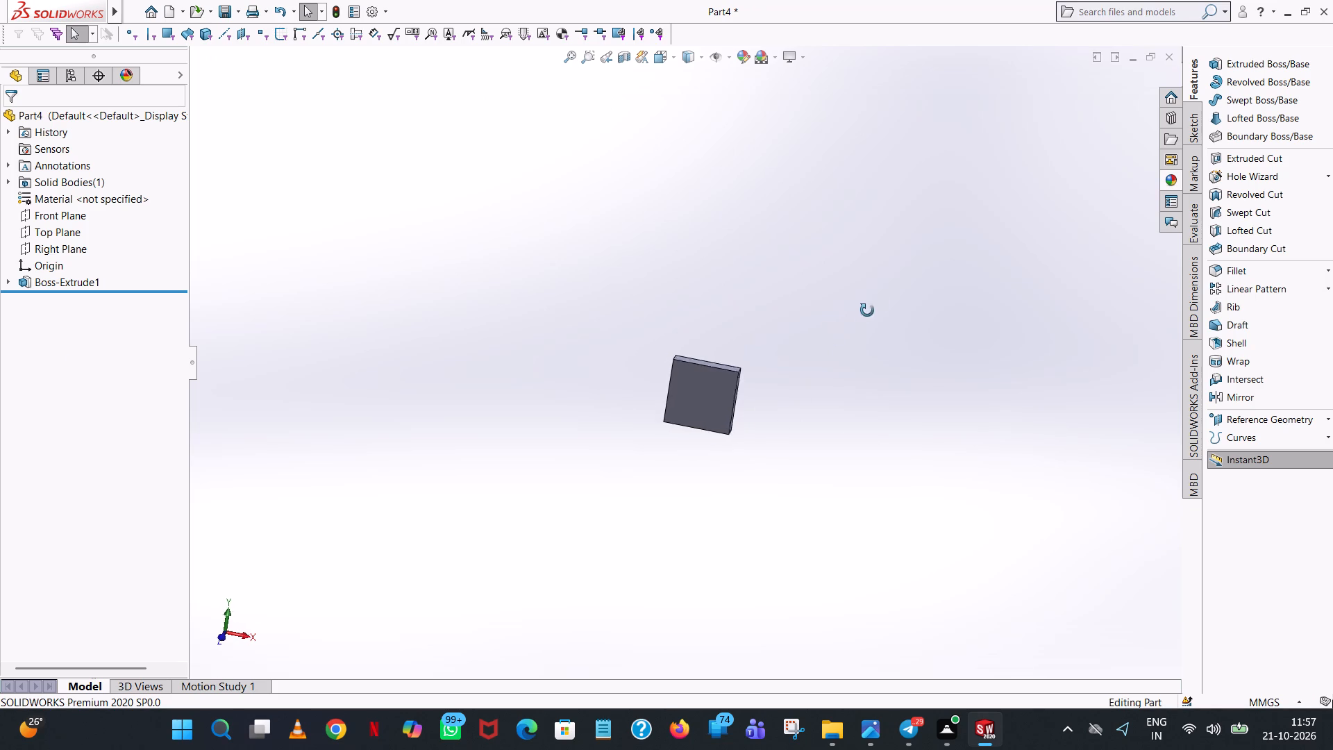
middle_click_drag(867, 310, 896, 273)
scroll(896, 273, "up", 1)
left_click(1240, 147)
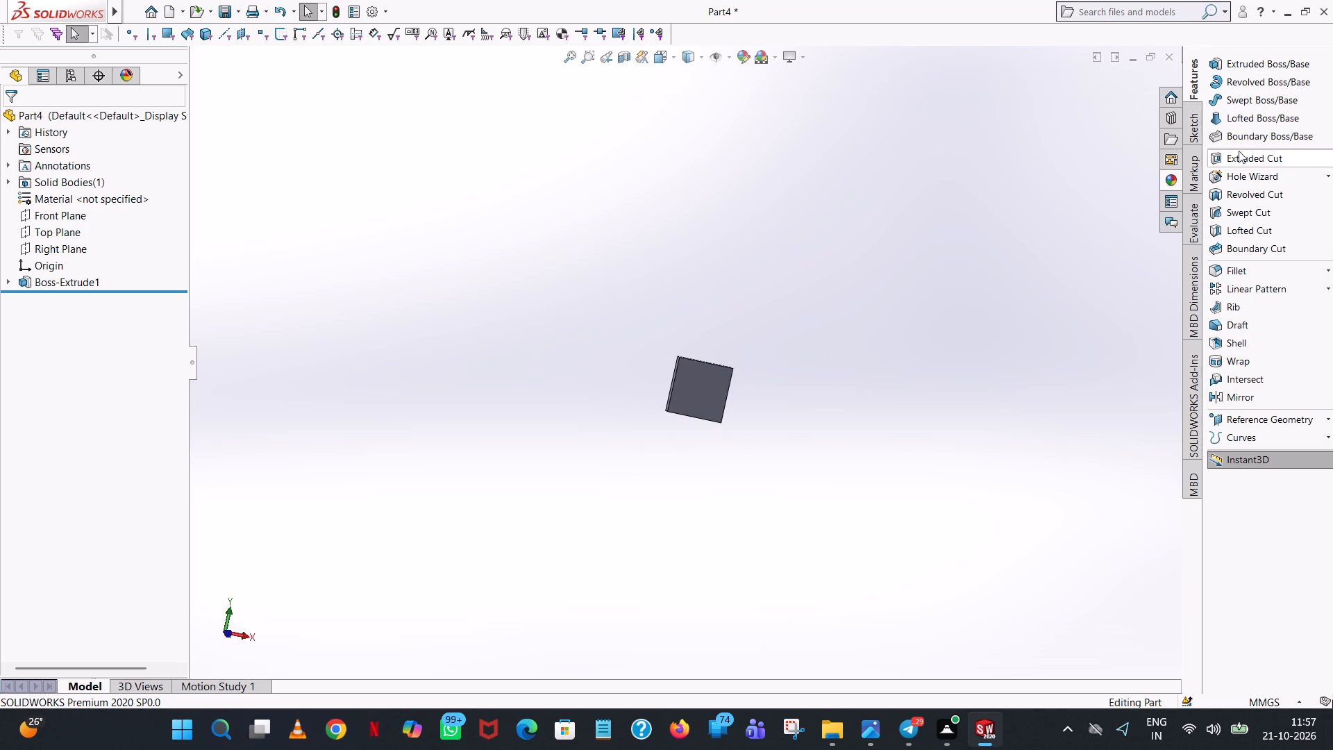
left_click(1234, 158)
left_click(706, 383)
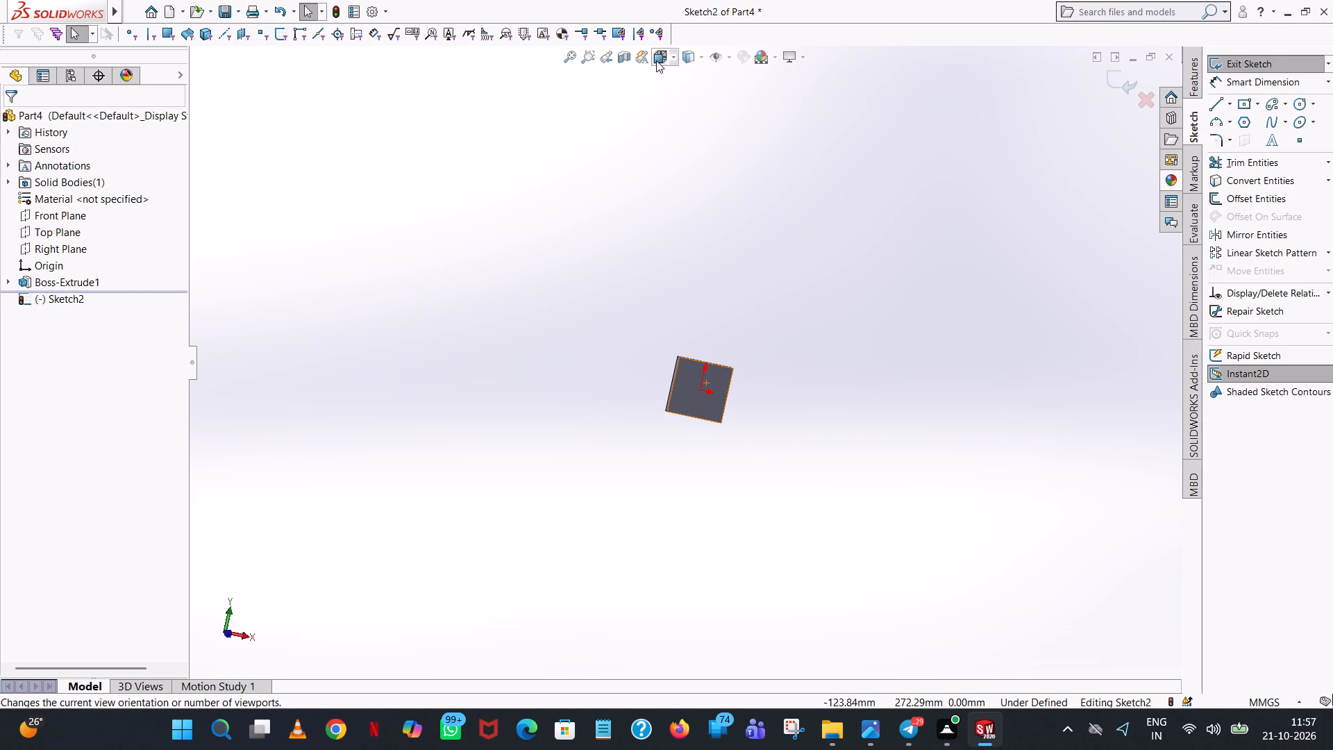
left_click(674, 55)
left_click(738, 136)
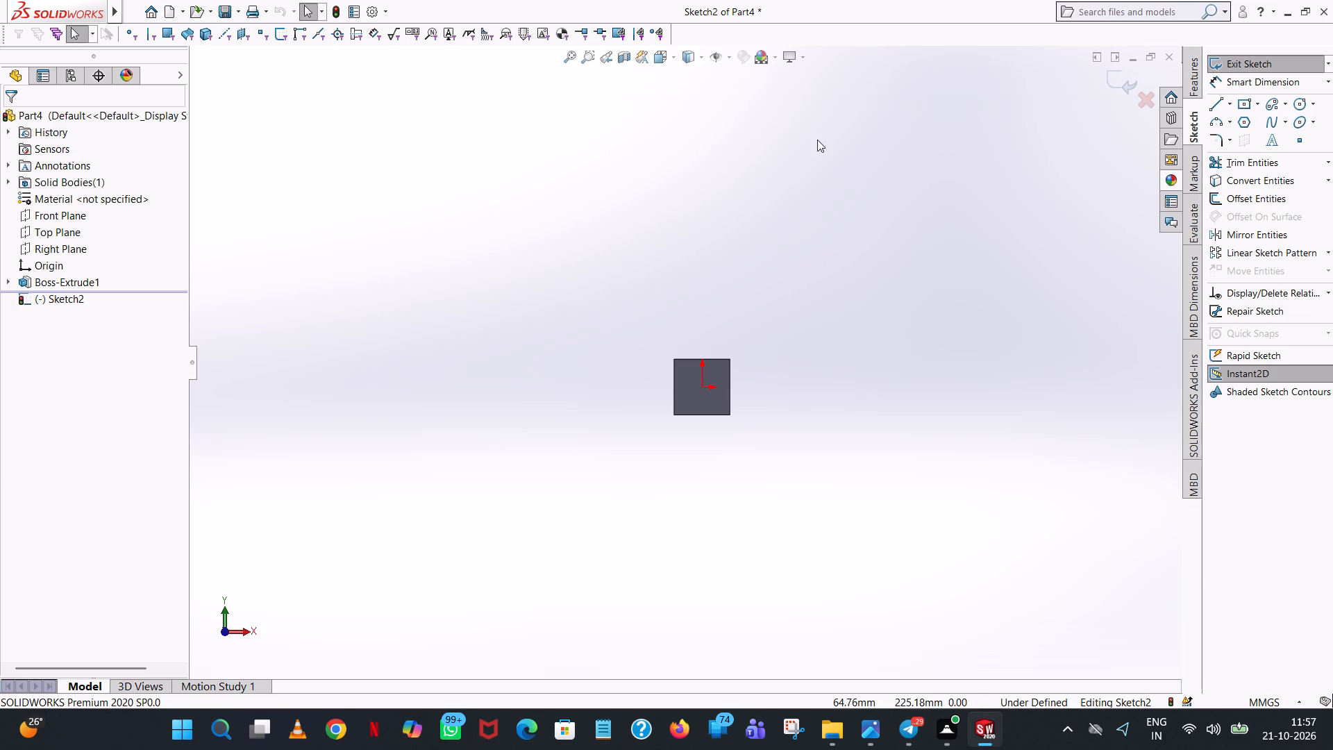
left_click(1302, 101)
scroll(848, 331, "down", 6)
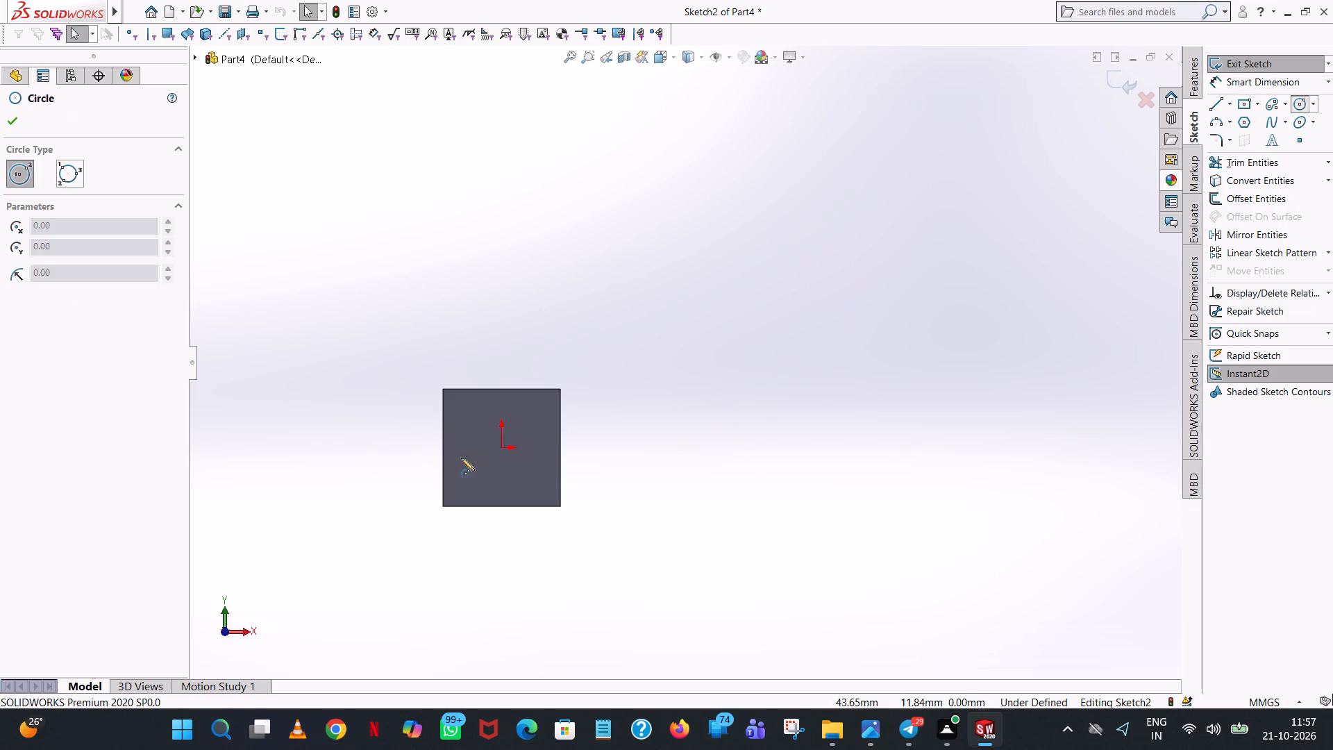
left_click(335, 492)
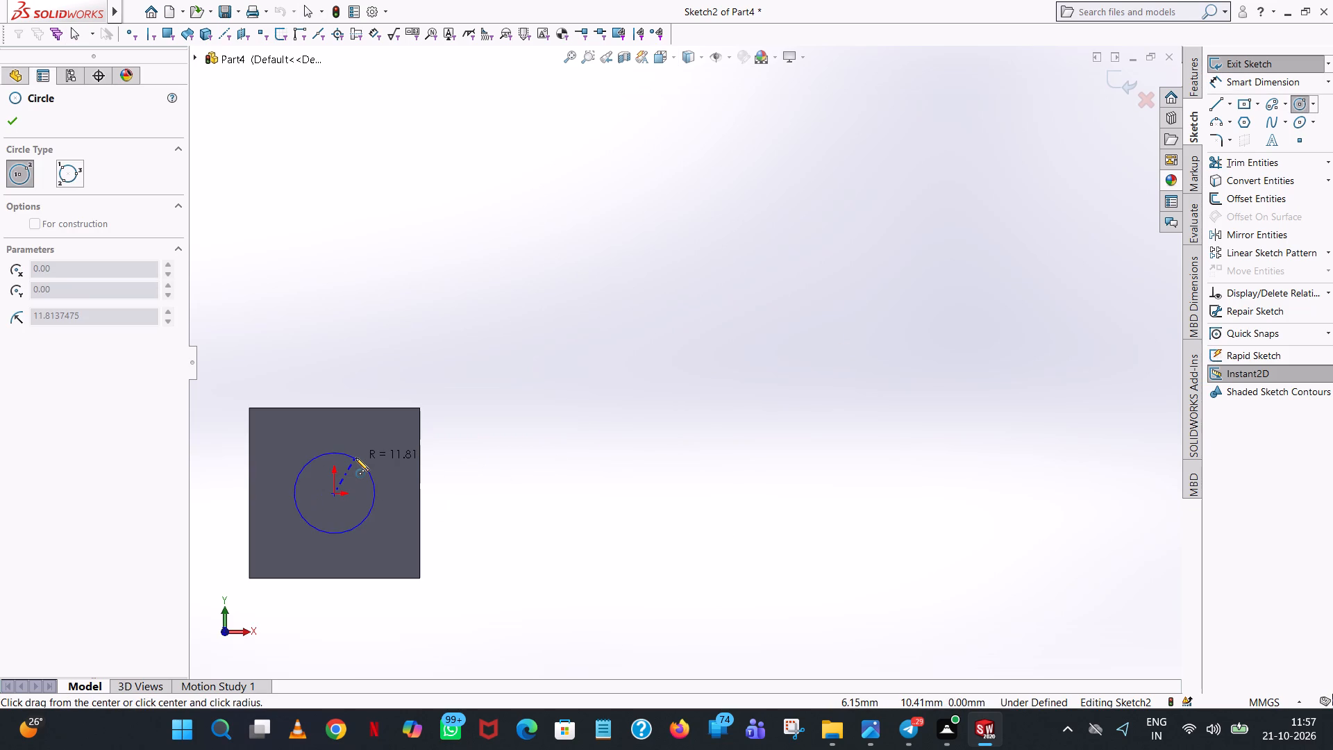
left_click(355, 458)
type("7.5")
key("Return")
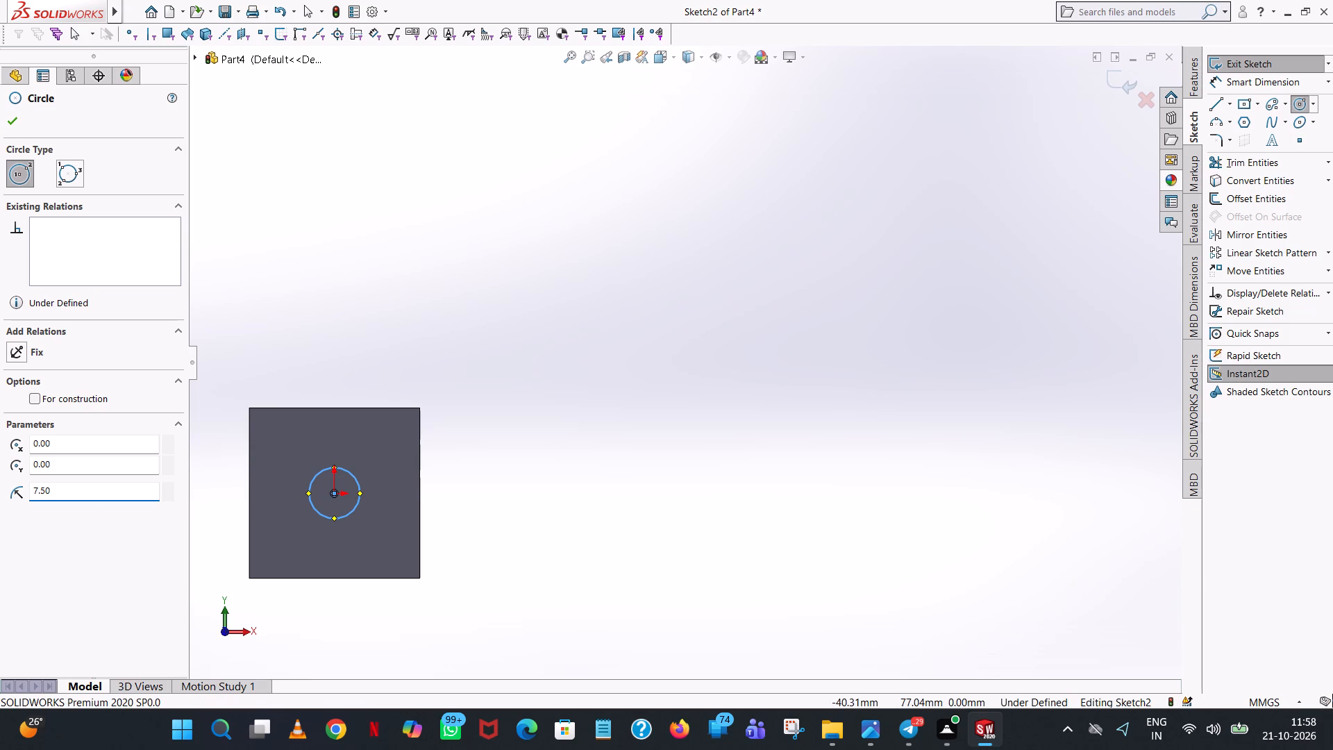
left_click(13, 122)
left_click(529, 185)
Dimension the circle's diameter at 15 mm.
scroll(555, 278, "up", 3)
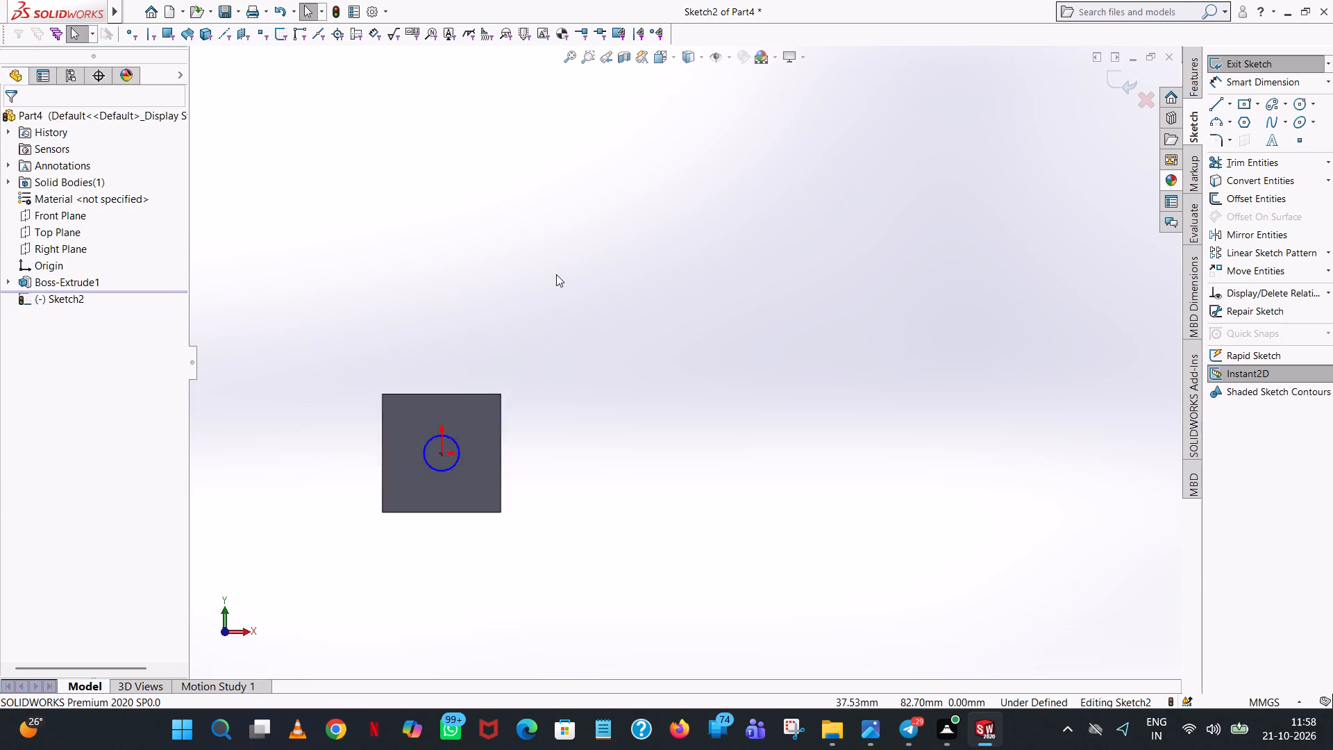
scroll(556, 274, "up", 2)
left_click(1236, 83)
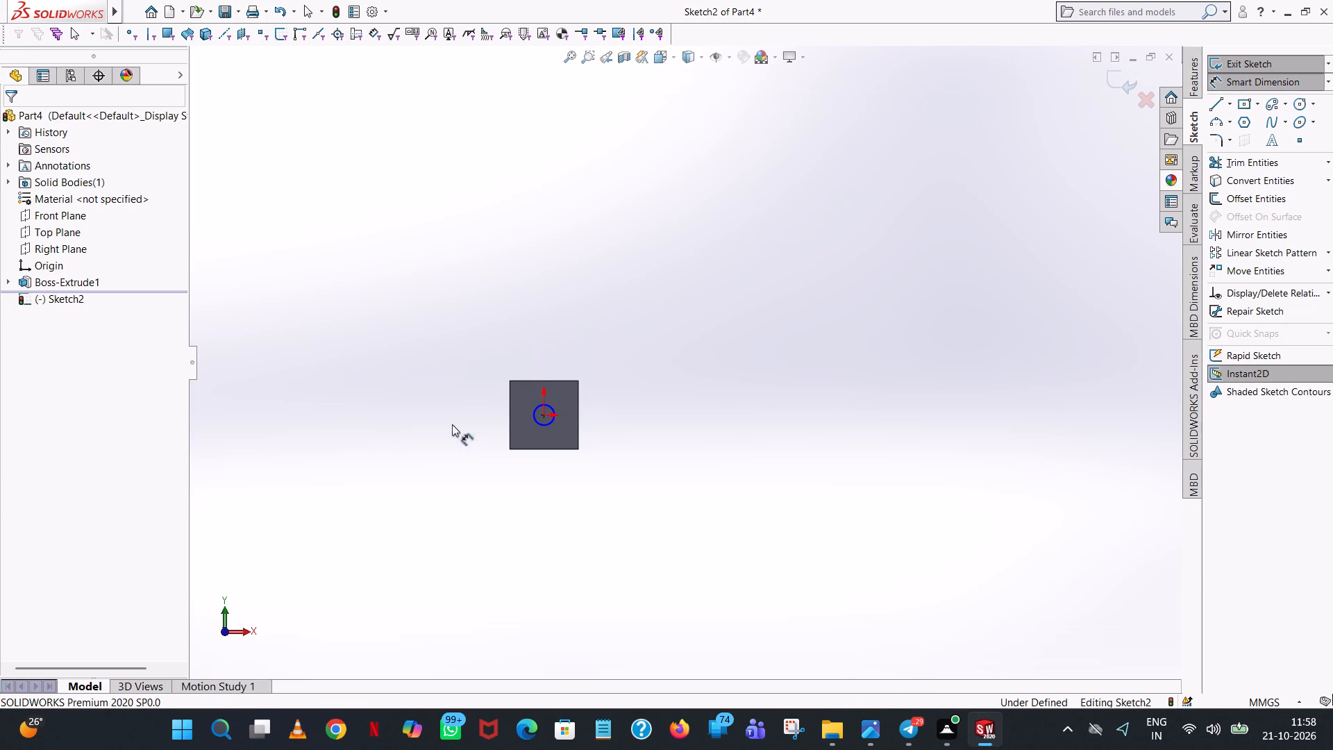
left_click(551, 410)
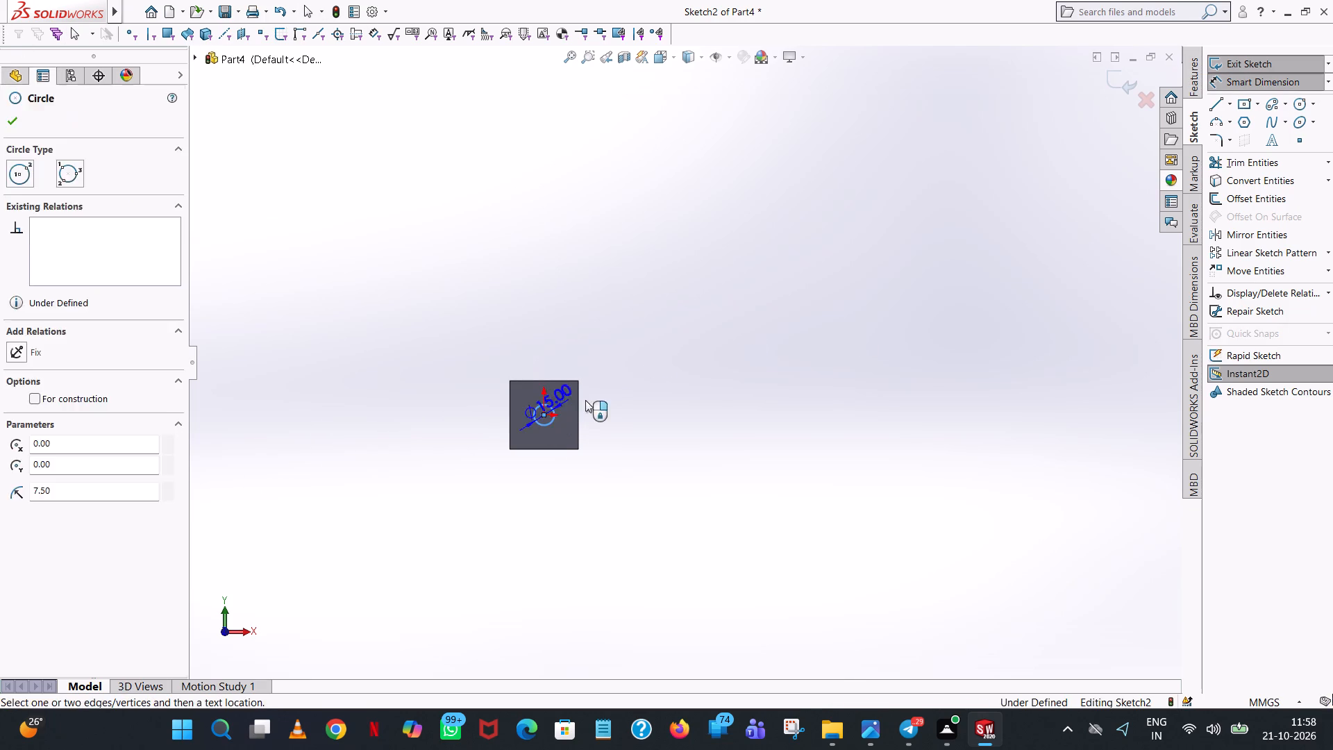
left_click(885, 324)
left_click(830, 299)
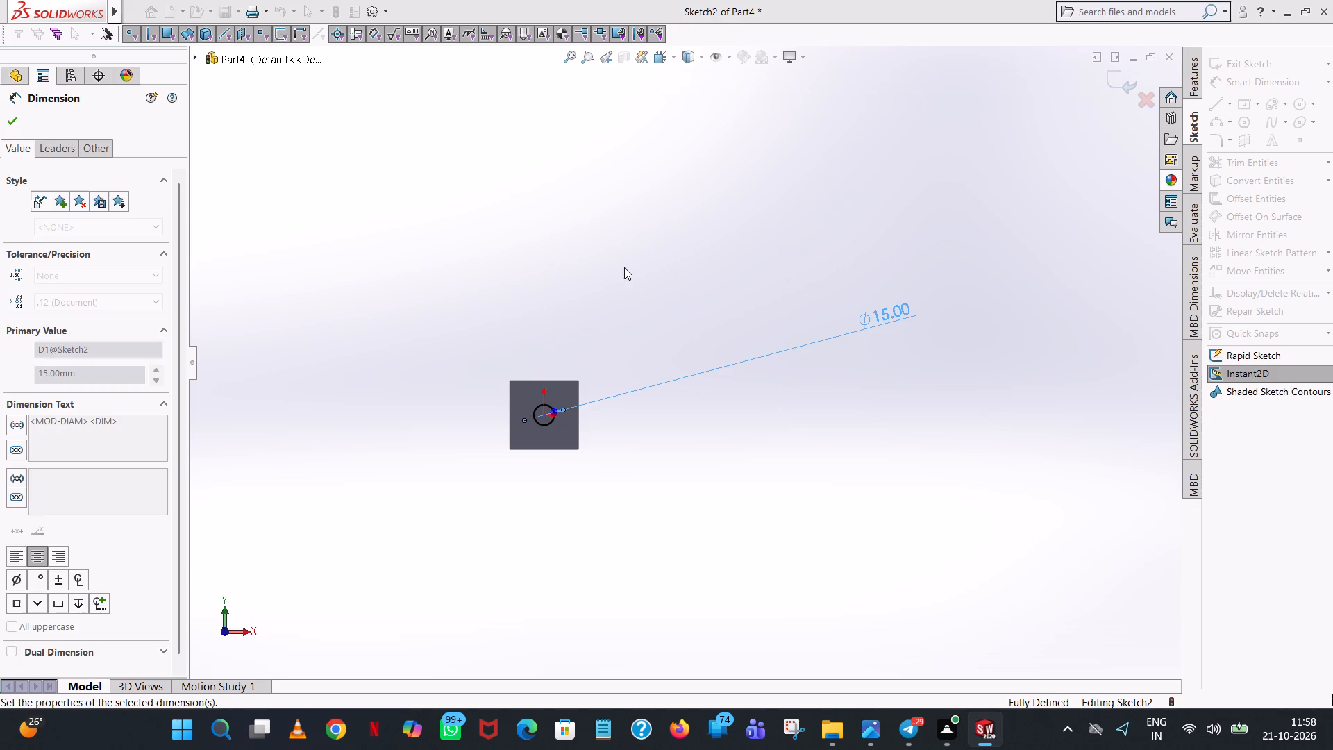
left_click(624, 267)
Cut the circle 10 mm deep into the block as a blind extruded cut.
left_click(1195, 80)
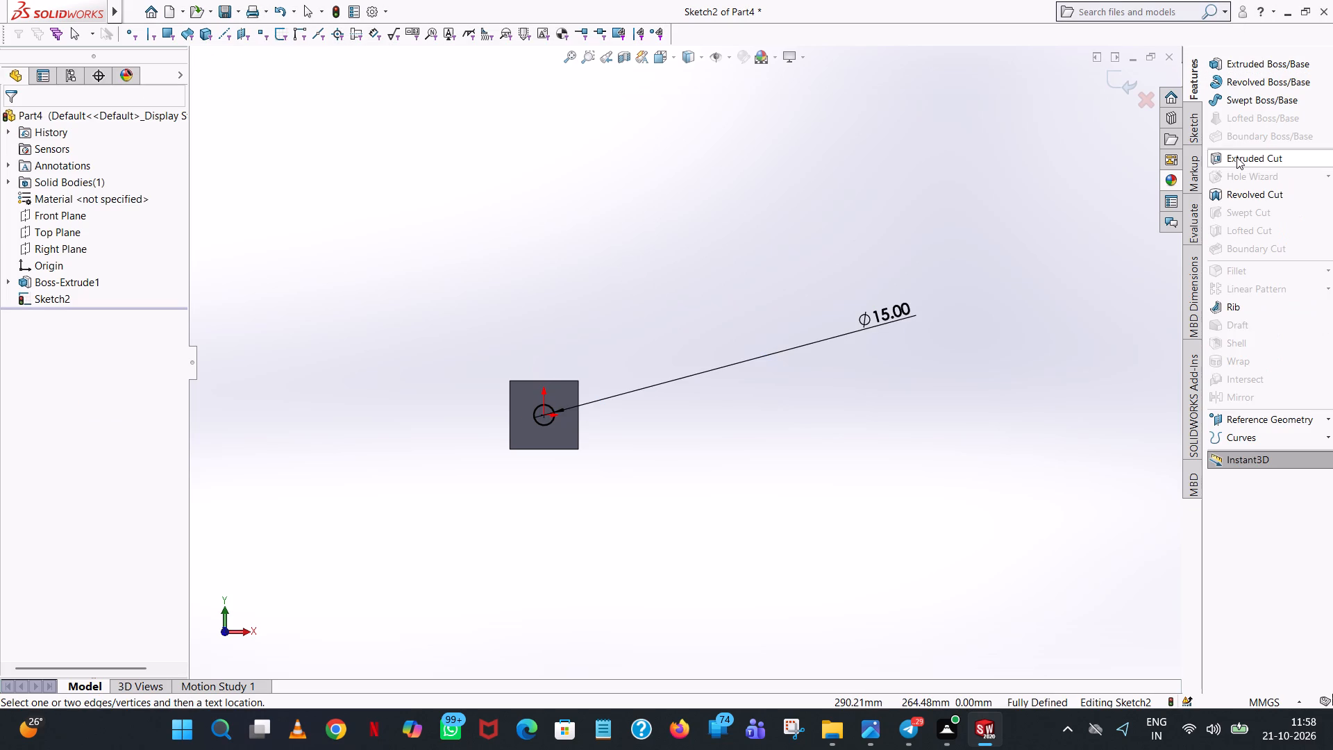
left_click(1236, 158)
scroll(696, 300, "up", 1)
middle_click_drag(655, 310, 625, 319)
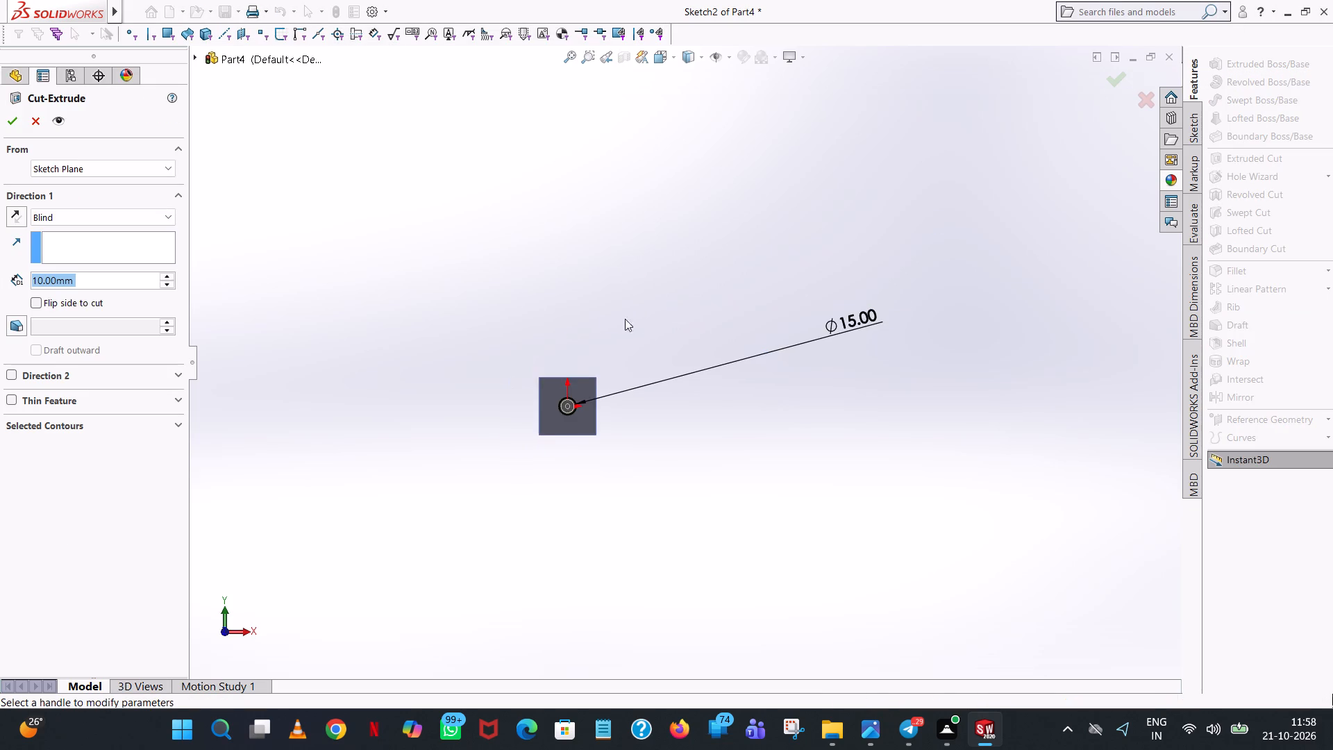
middle_click_drag(625, 319, 528, 336)
scroll(528, 336, "up", 1)
left_click(16, 124)
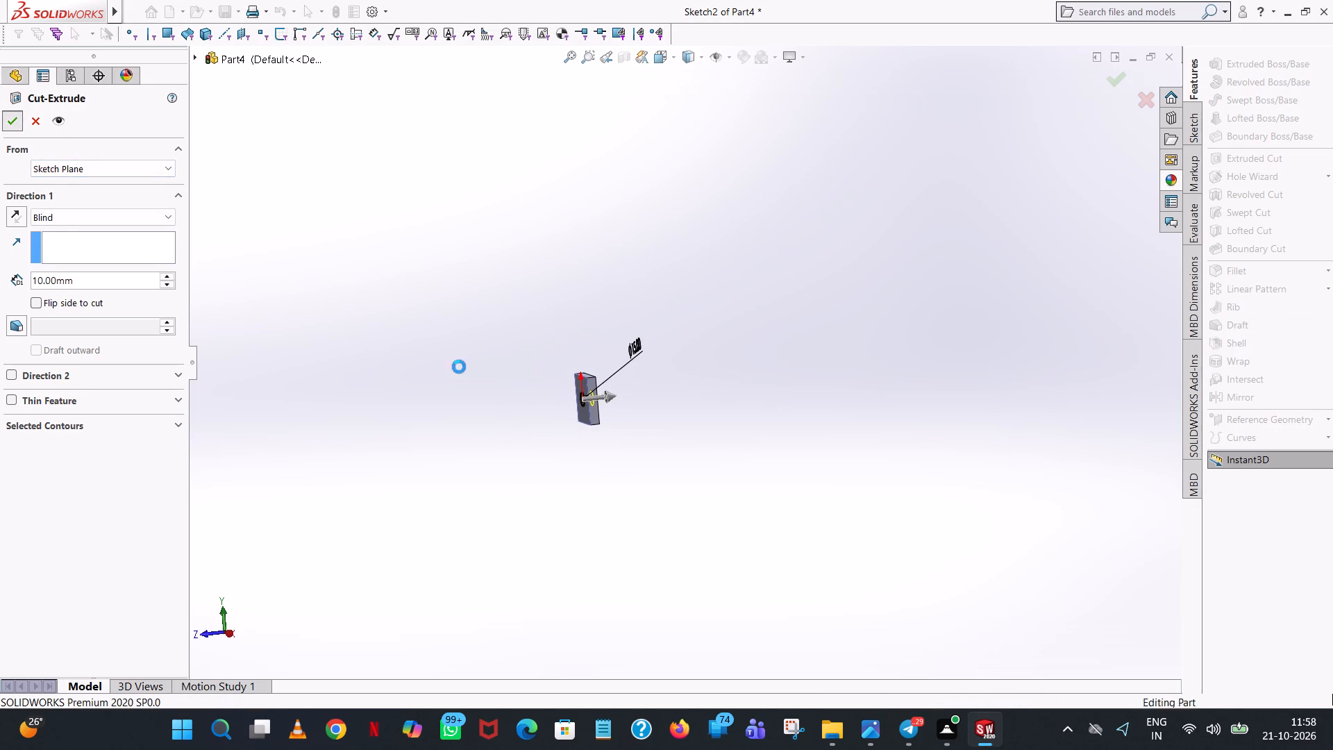
left_click(724, 454)
Apply the white standard colour to the block's body.
scroll(603, 428, "down", 1)
middle_click_drag(602, 426, 749, 398)
scroll(626, 388, "down", 3)
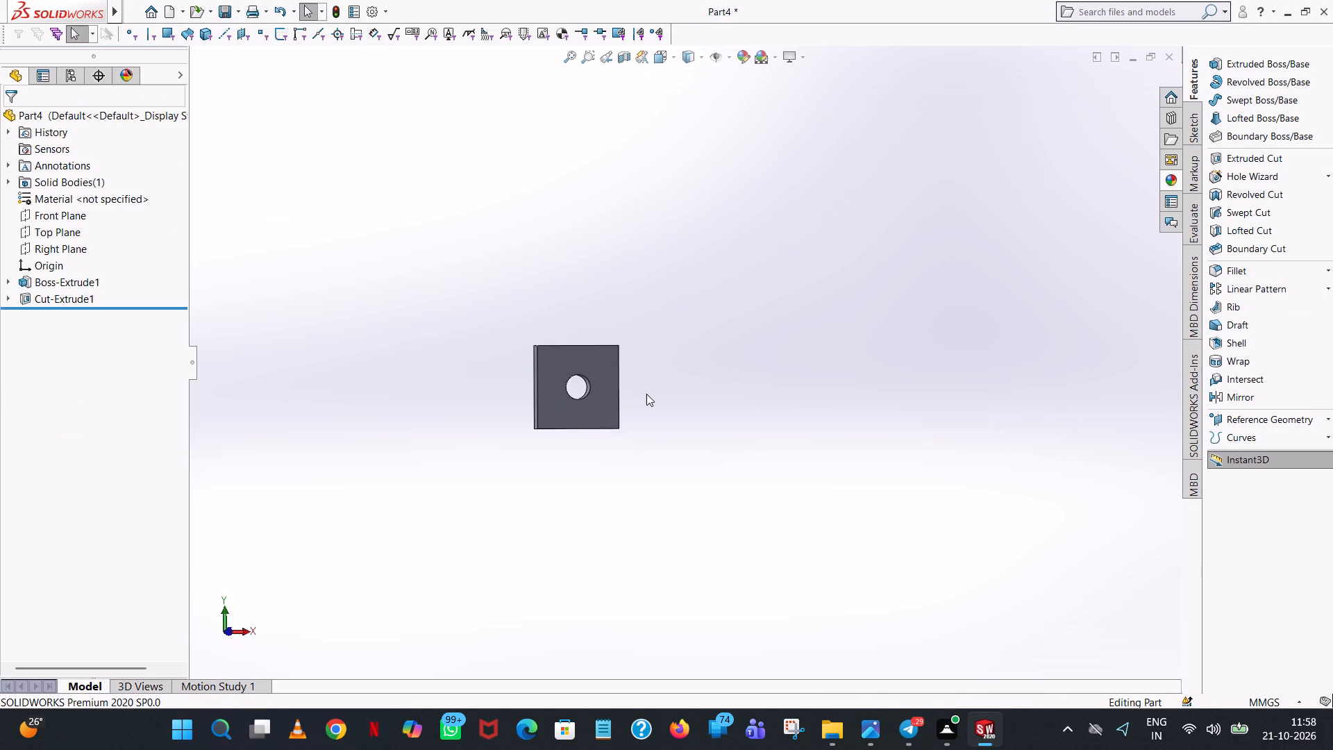
scroll(646, 394, "down", 5)
scroll(648, 394, "up", 7)
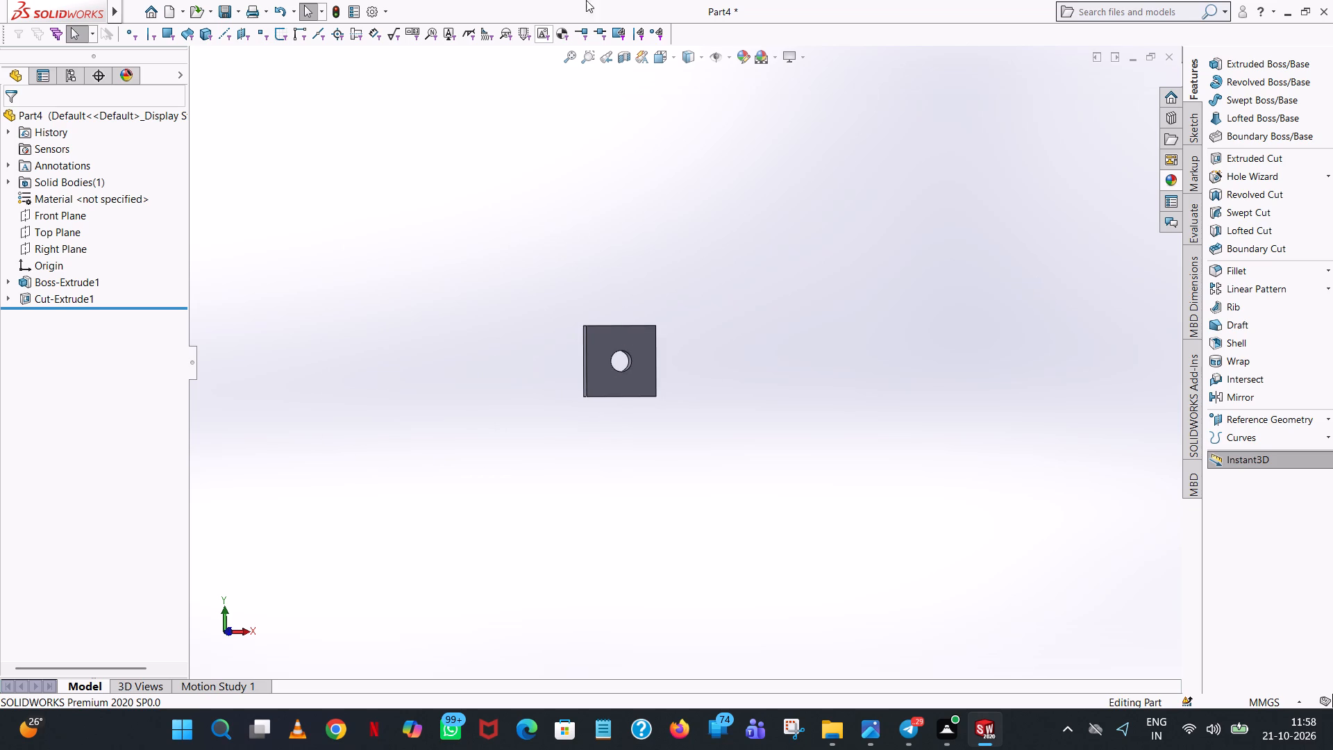
right_click(632, 345)
left_click(752, 302)
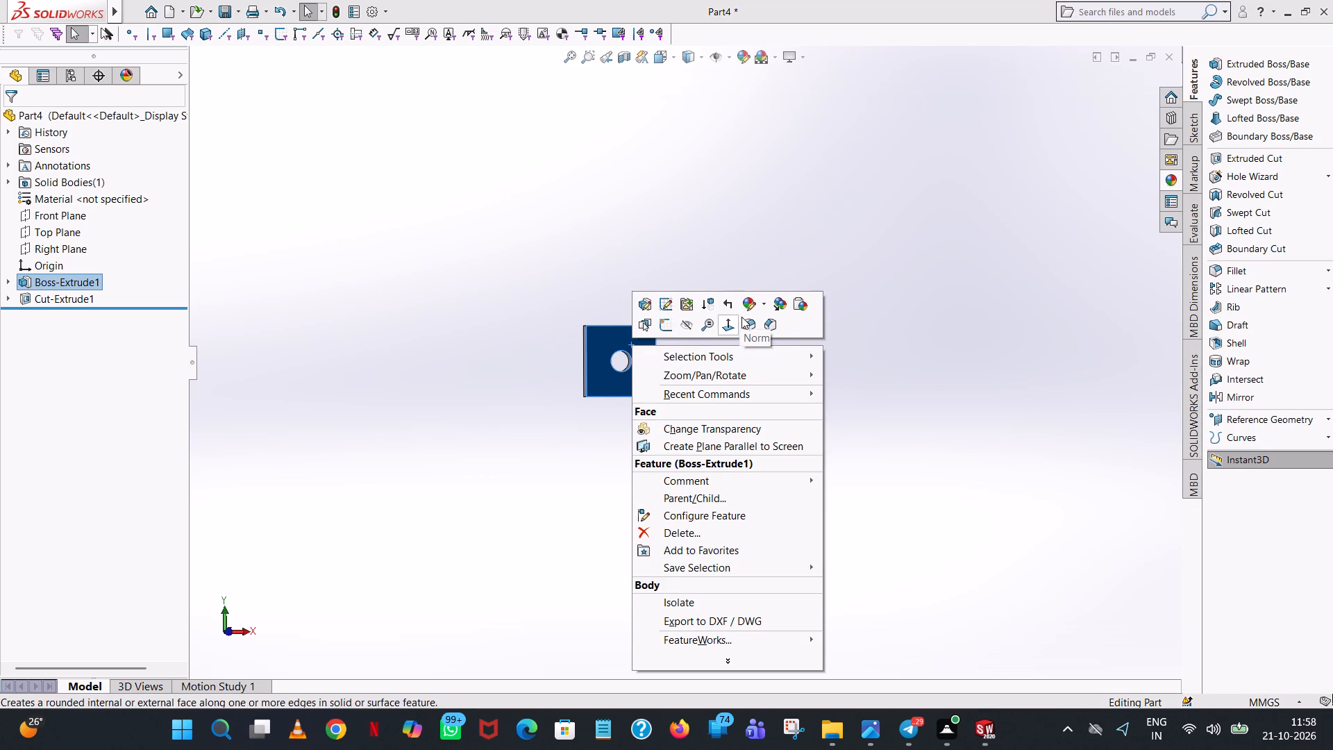
left_click(751, 307)
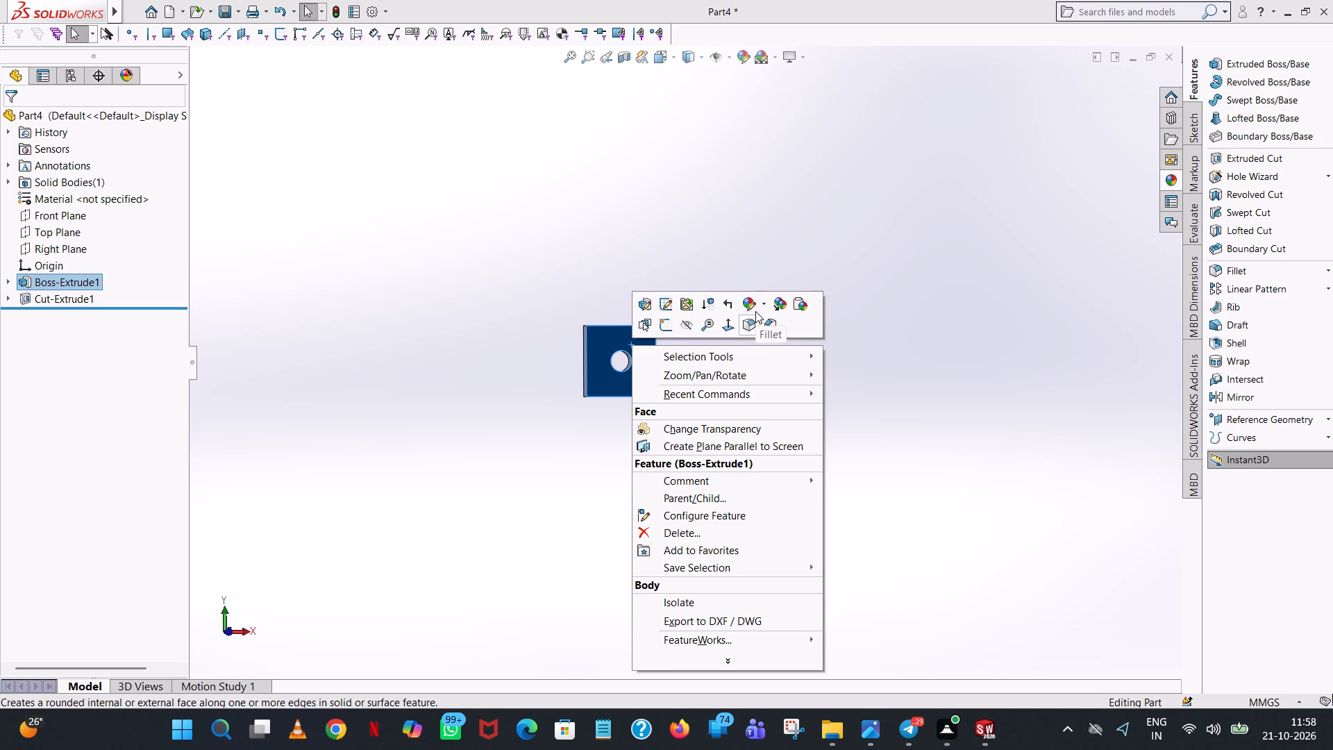
left_click(748, 302)
left_click(792, 368)
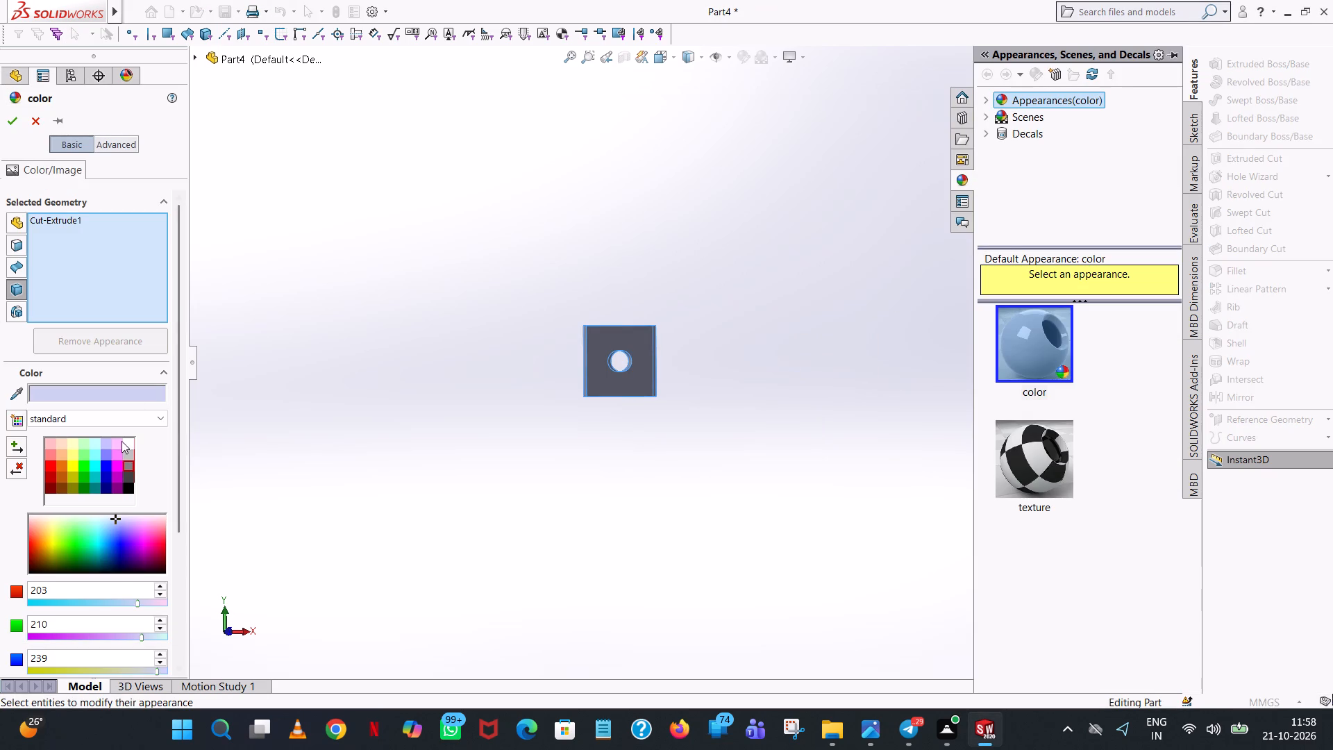
left_click(126, 441)
left_click(6, 115)
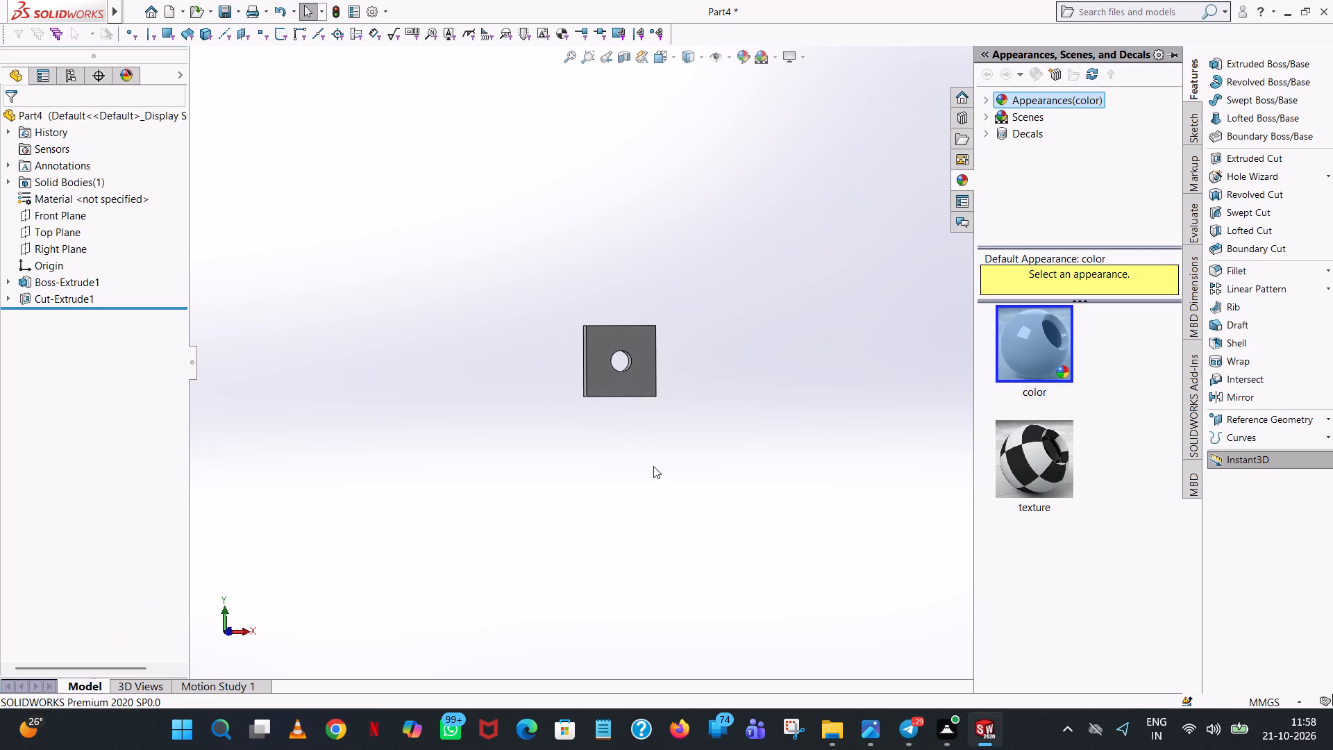
left_click(653, 467)
Reapply the white standard colour (255, 255, 255) to the block's body.
scroll(652, 459, "up", 1)
middle_click_drag(649, 450, 708, 268)
scroll(629, 353, "up", 1)
scroll(630, 355, "down", 9)
middle_click_drag(824, 401, 813, 413)
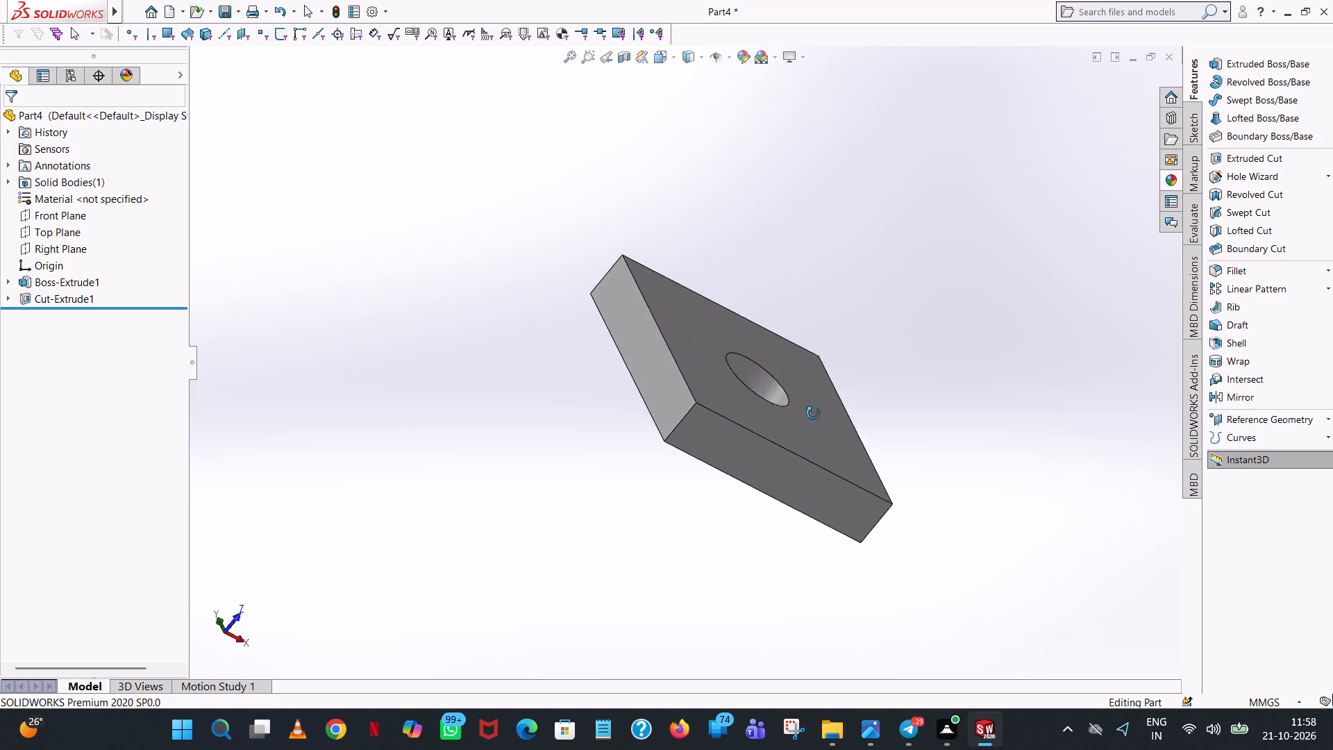
middle_click_drag(813, 413, 699, 493)
scroll(713, 463, "up", 5)
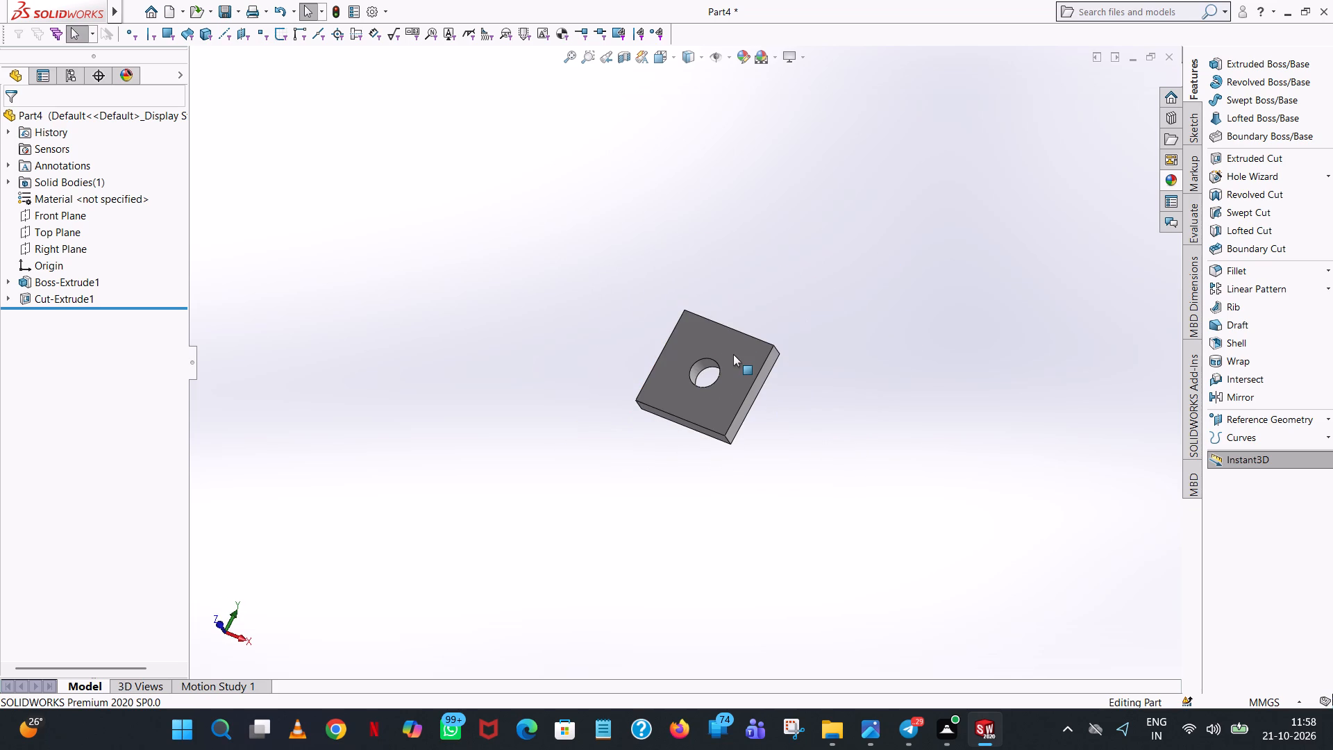
right_click(733, 354)
left_click(853, 313)
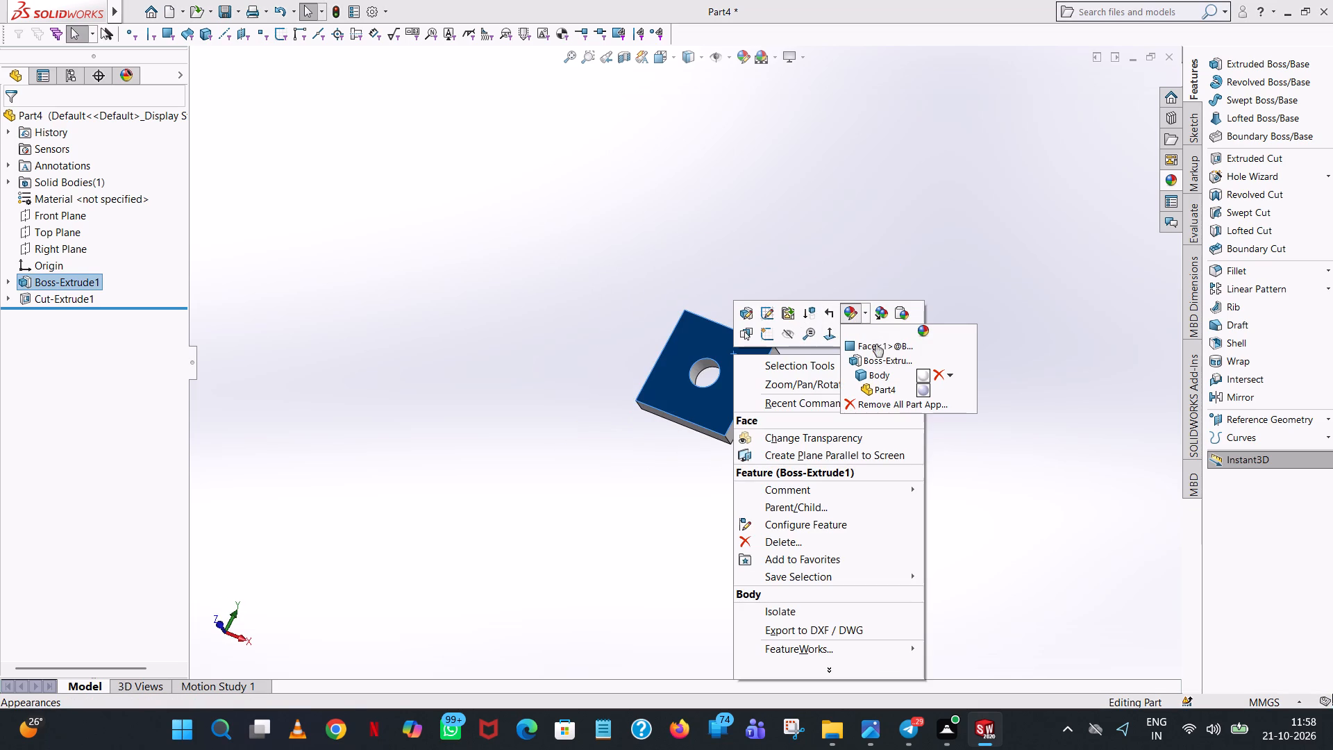
left_click(878, 378)
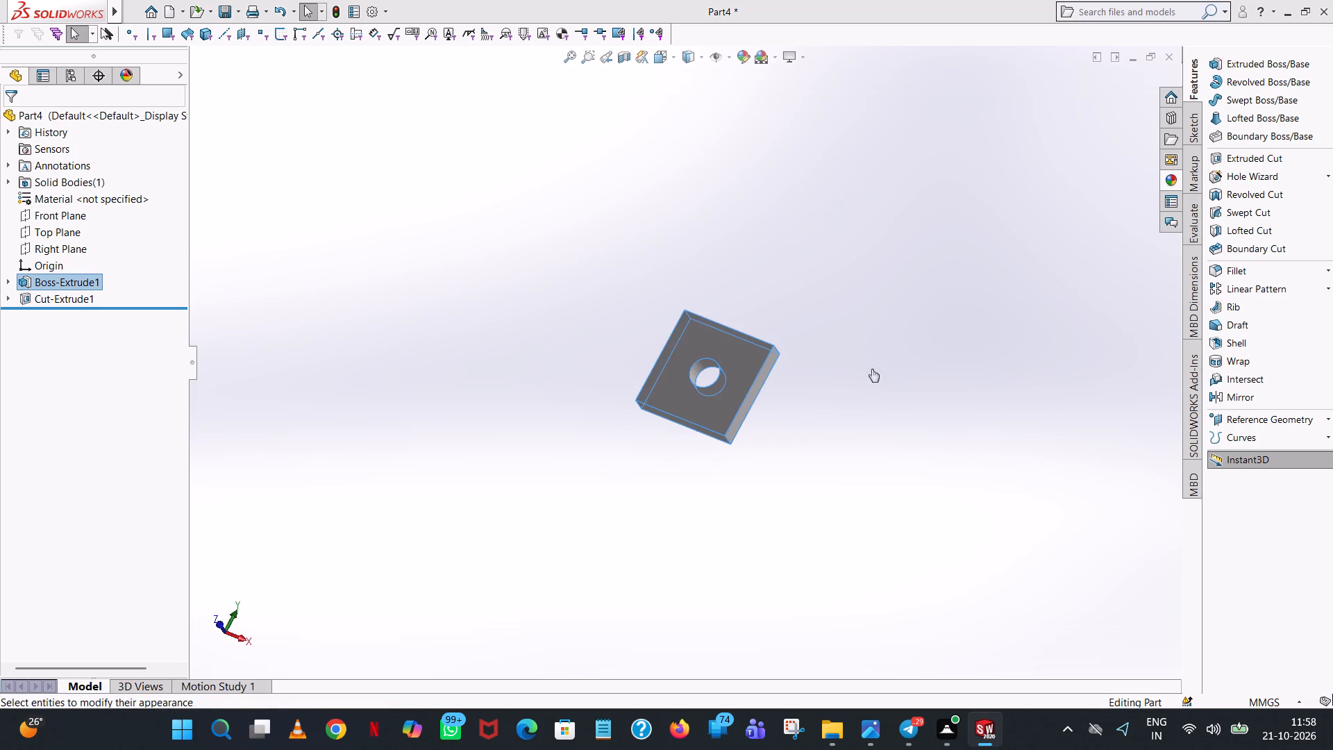
left_click(128, 443)
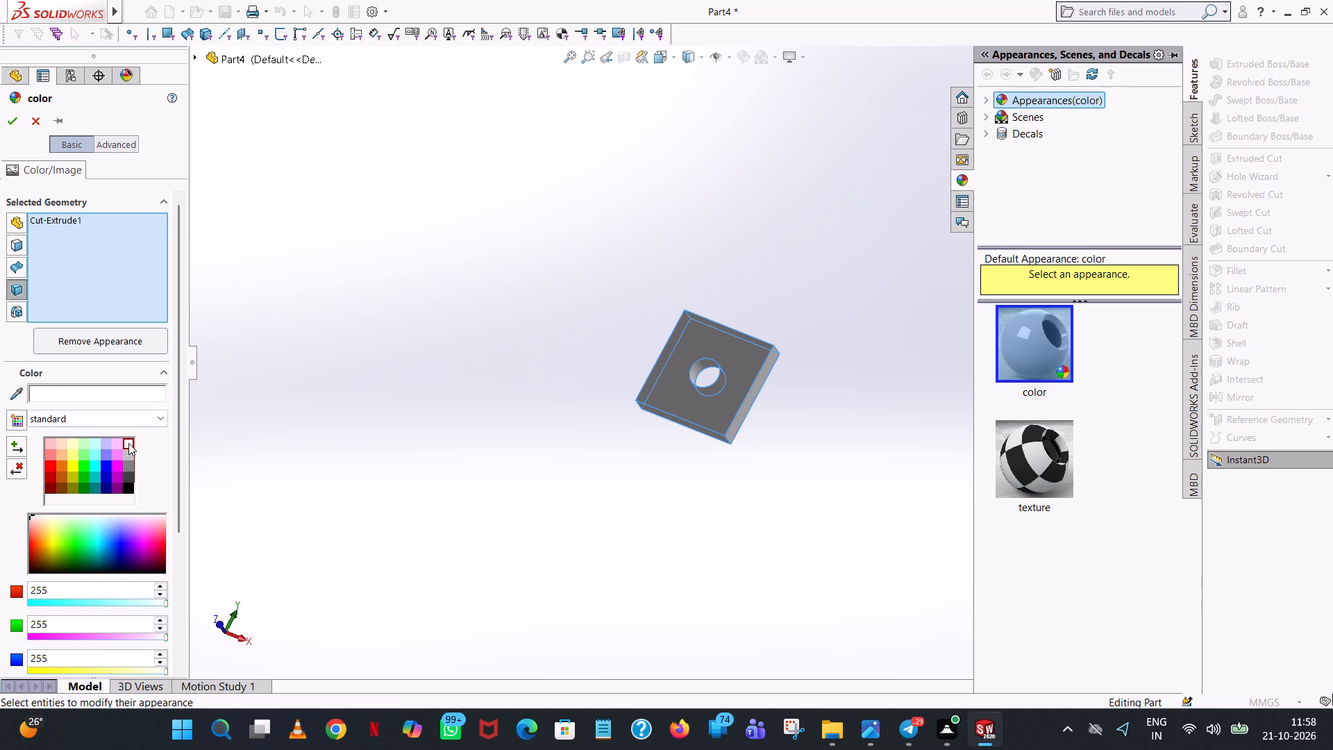
left_click(9, 128)
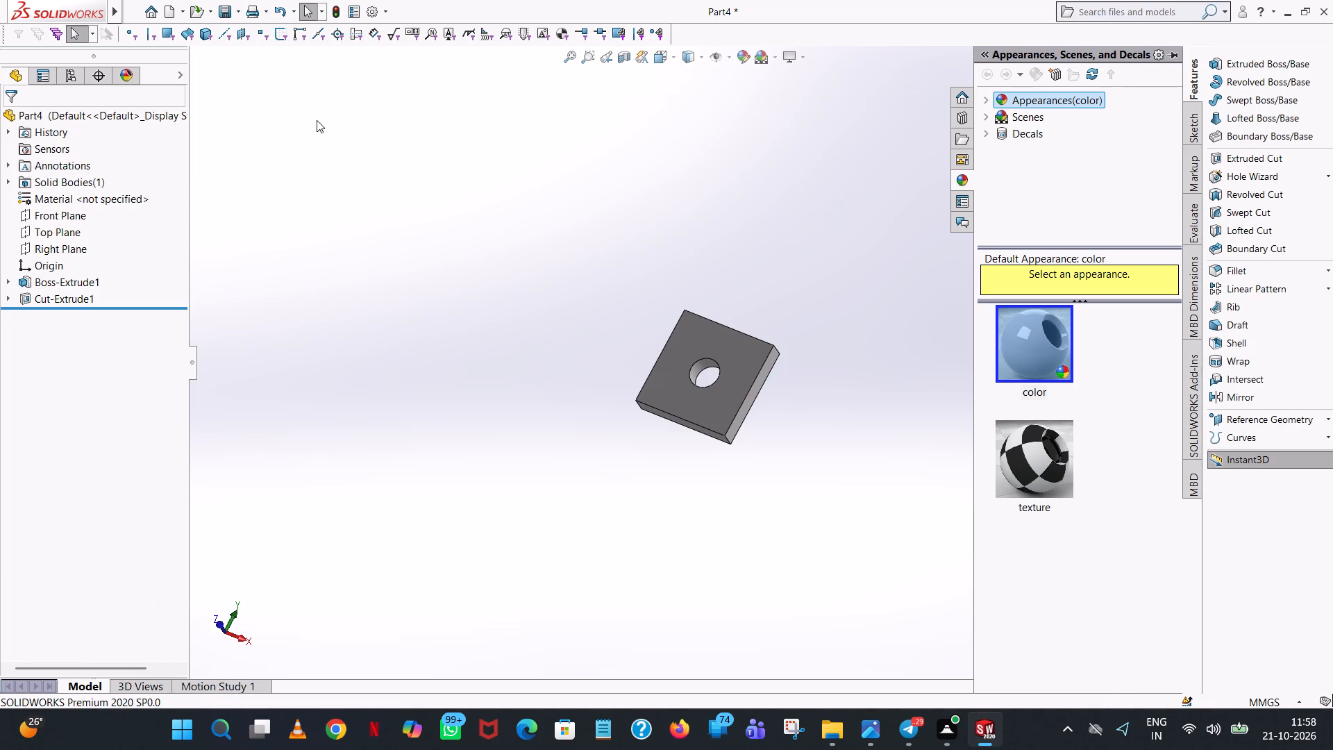
Create a new part document.
left_click(166, 17)
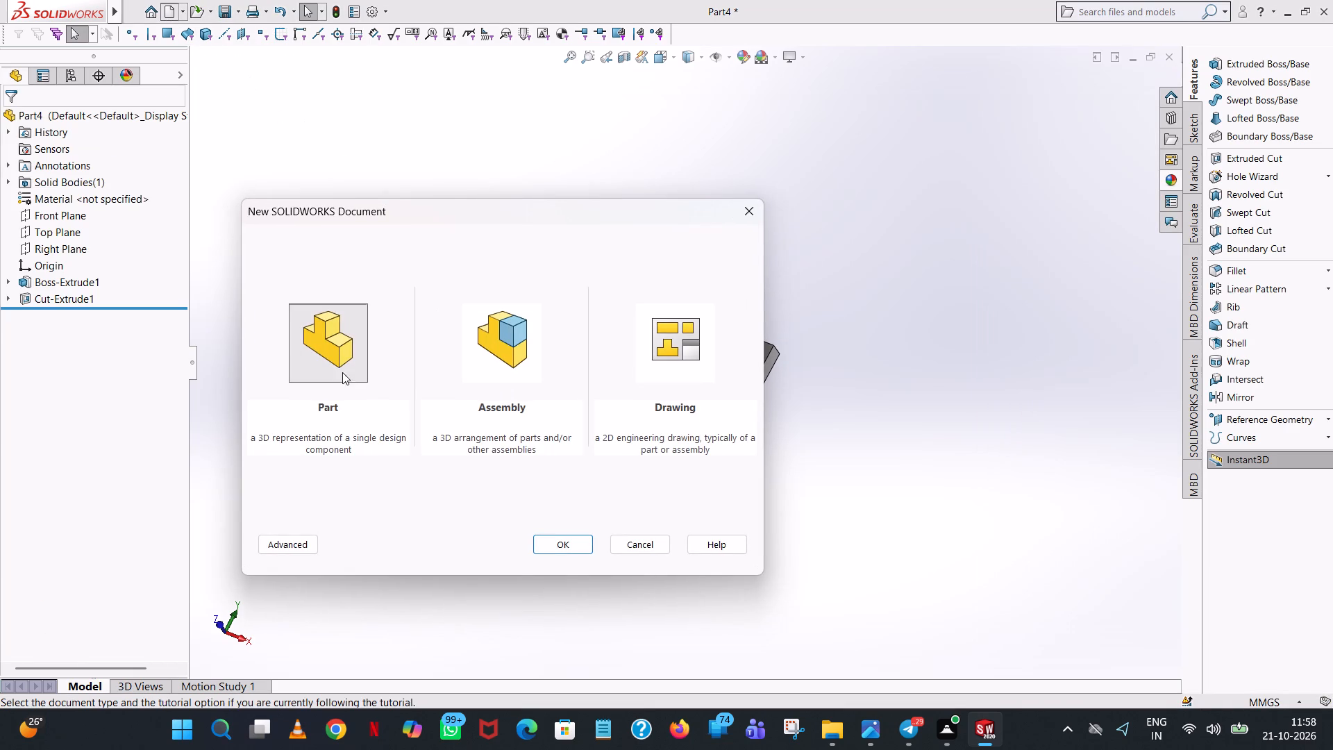
double_click(343, 363)
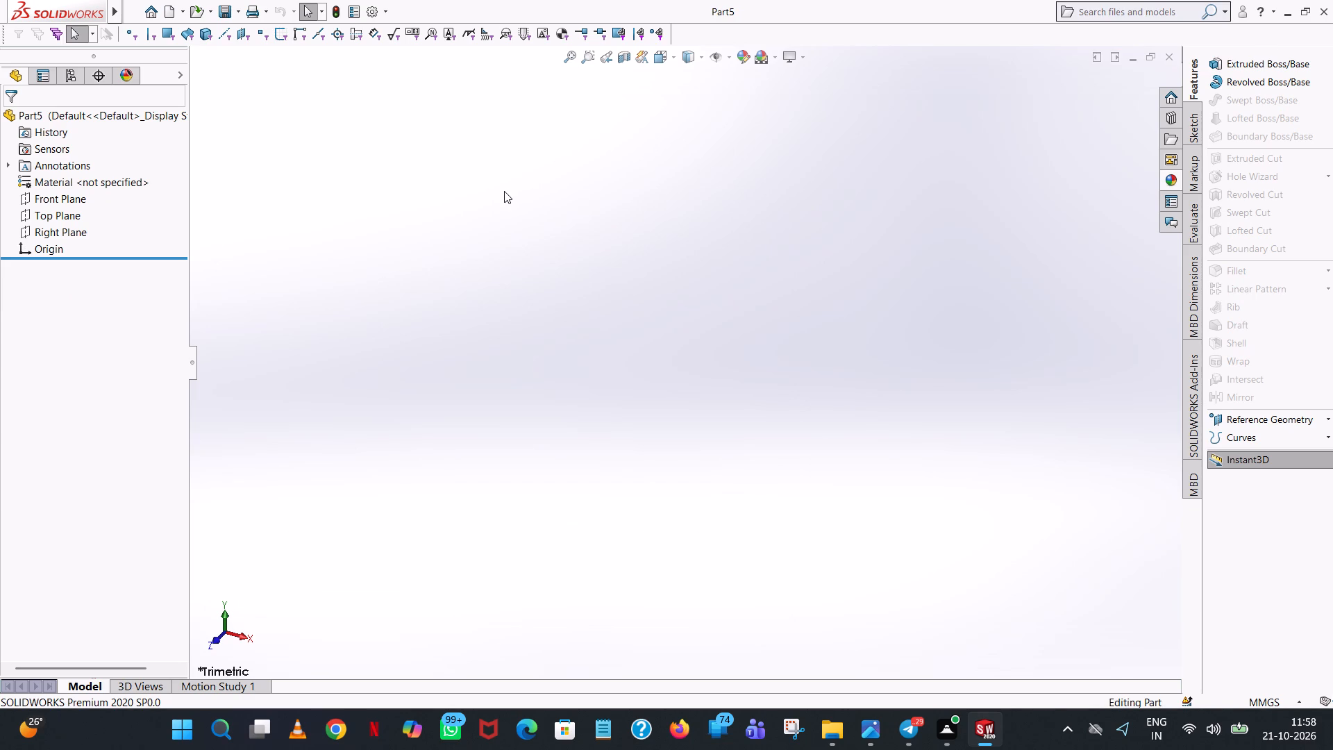
scroll(492, 195, "up", 6)
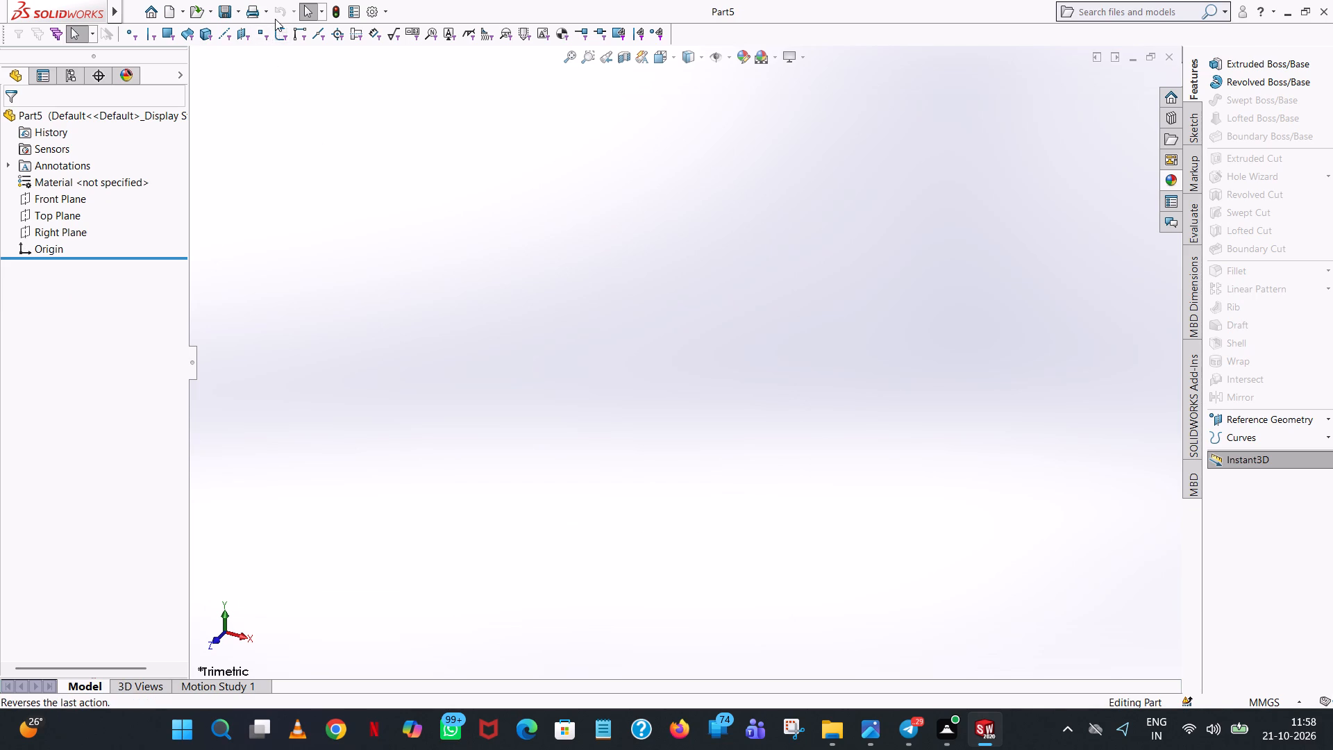
left_click(564, 59)
left_click(565, 59)
left_click(565, 59)
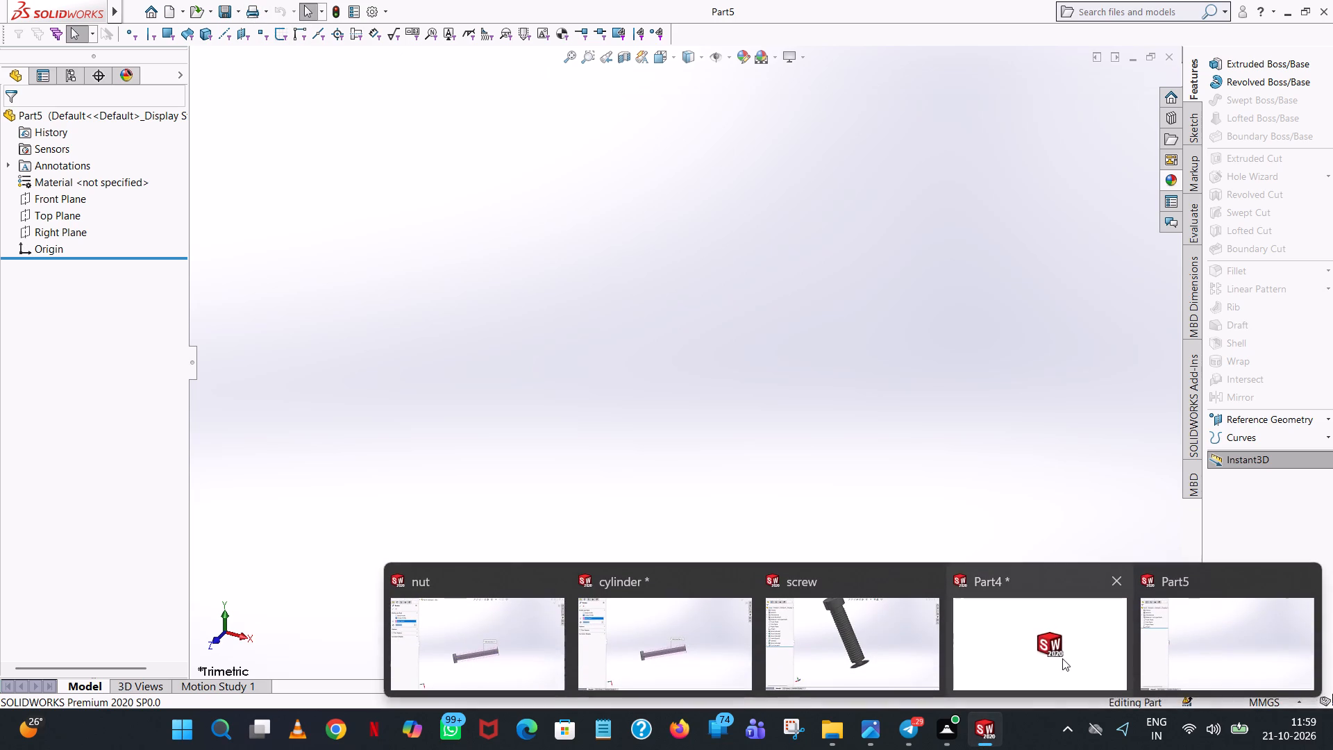
Return to the square block's part and save it as "top plate" in the MANUAL JACK folder.
left_click(1062, 658)
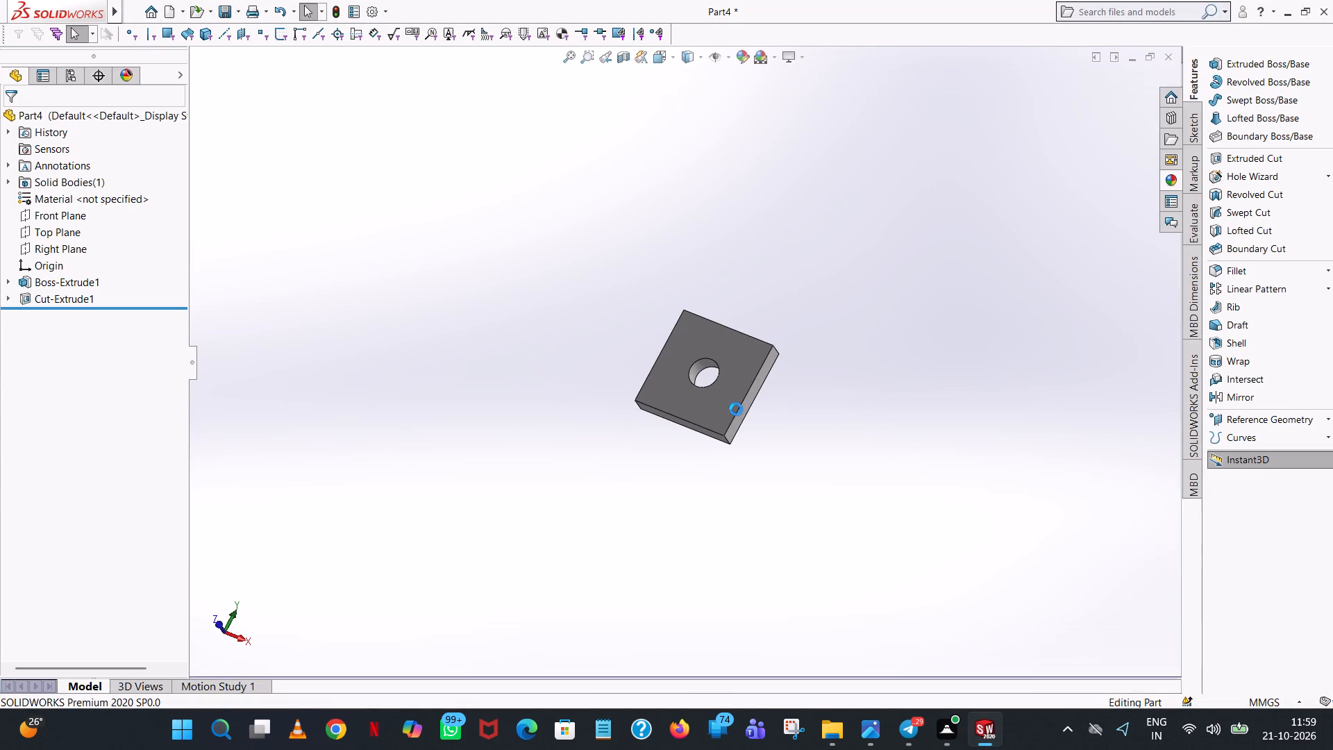
left_click(228, 10)
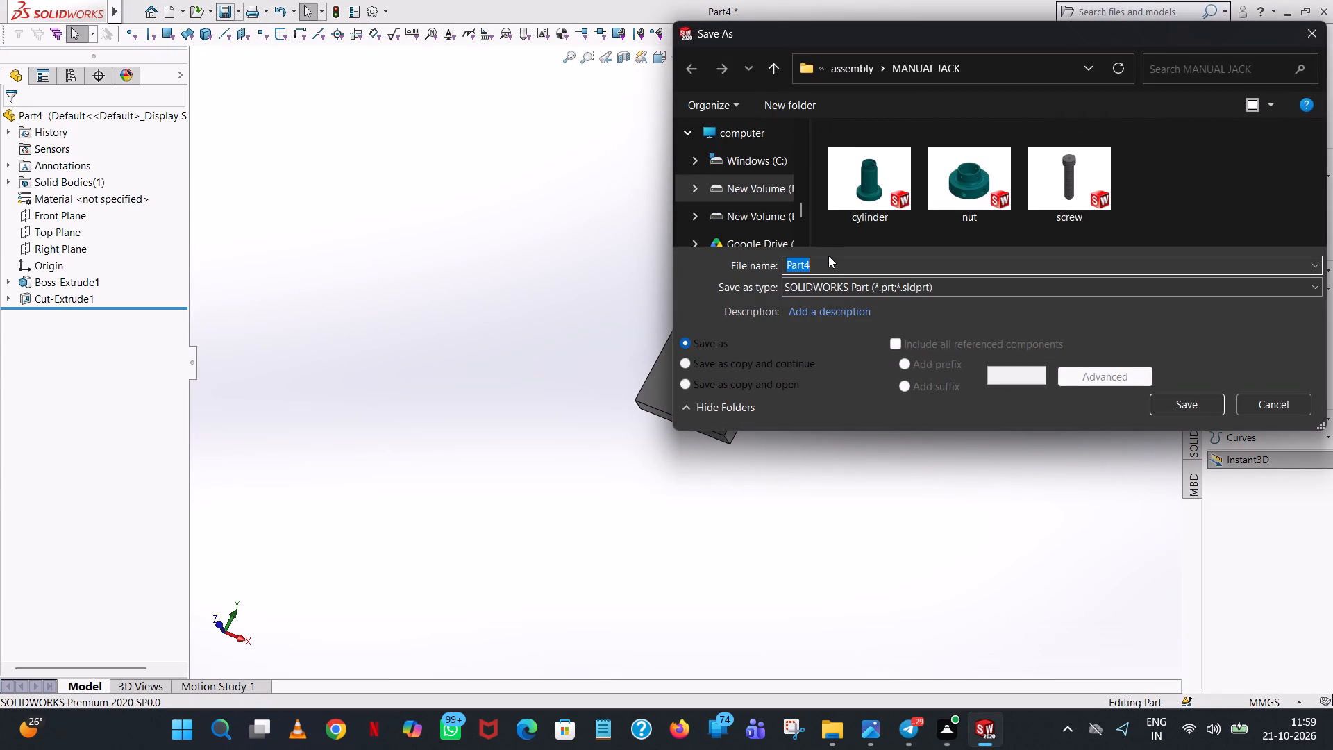
key("o")
key("BackSpace")
type("plate")
key("space")
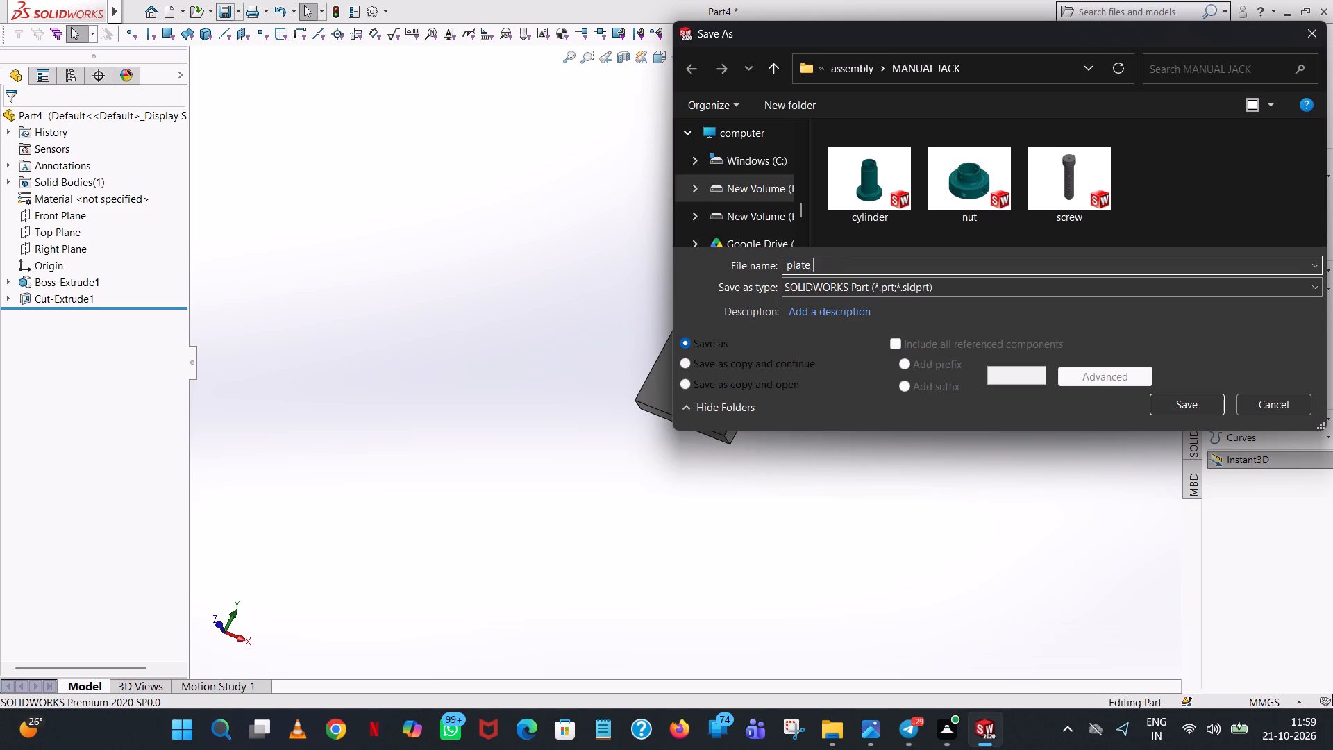
type("top")
left_click_drag(851, 266, 453, 313)
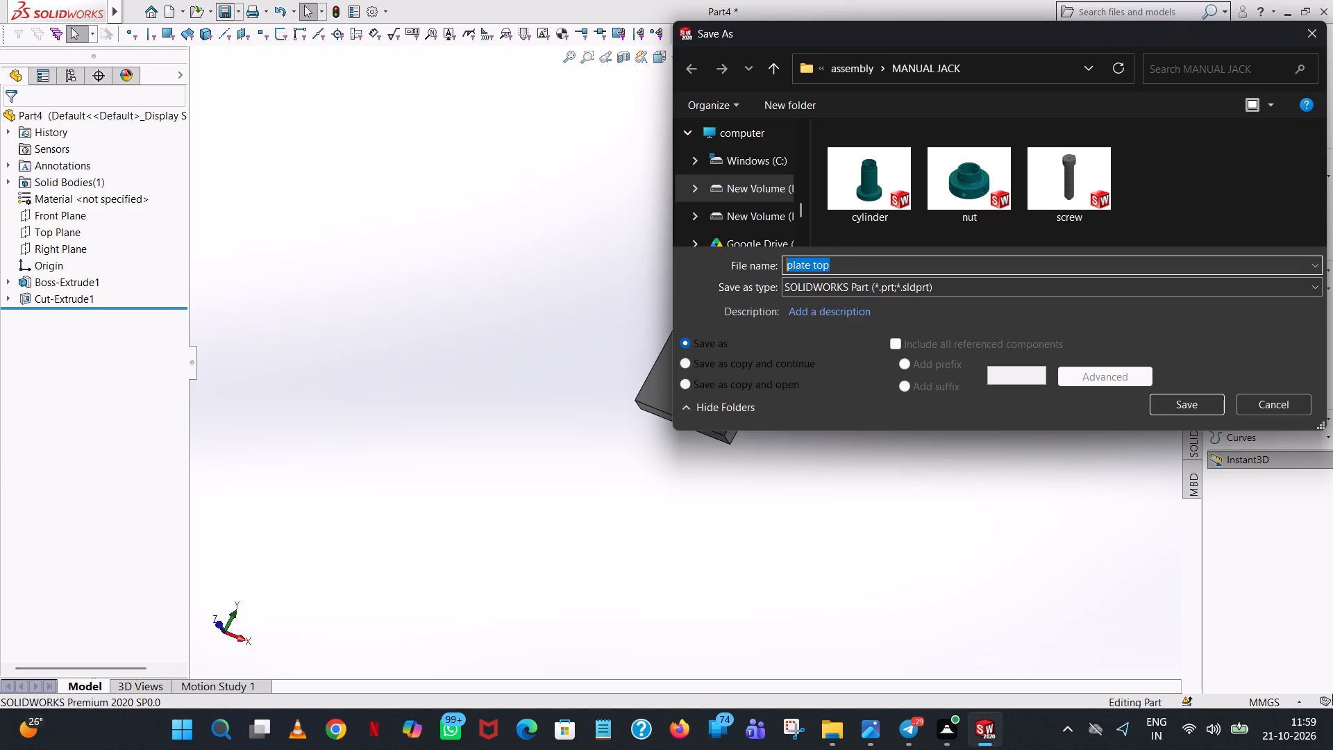
left_click_drag(453, 313, 446, 315)
type("top plate")
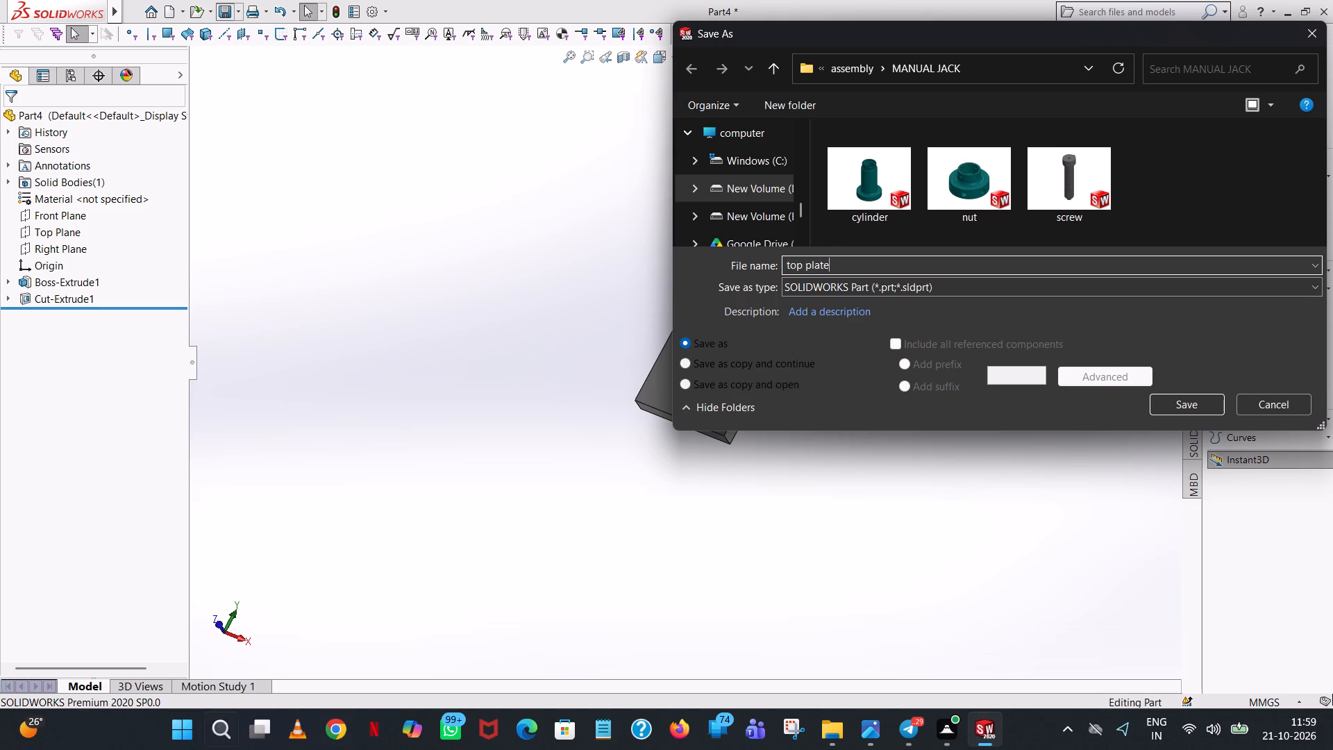
left_click(1205, 399)
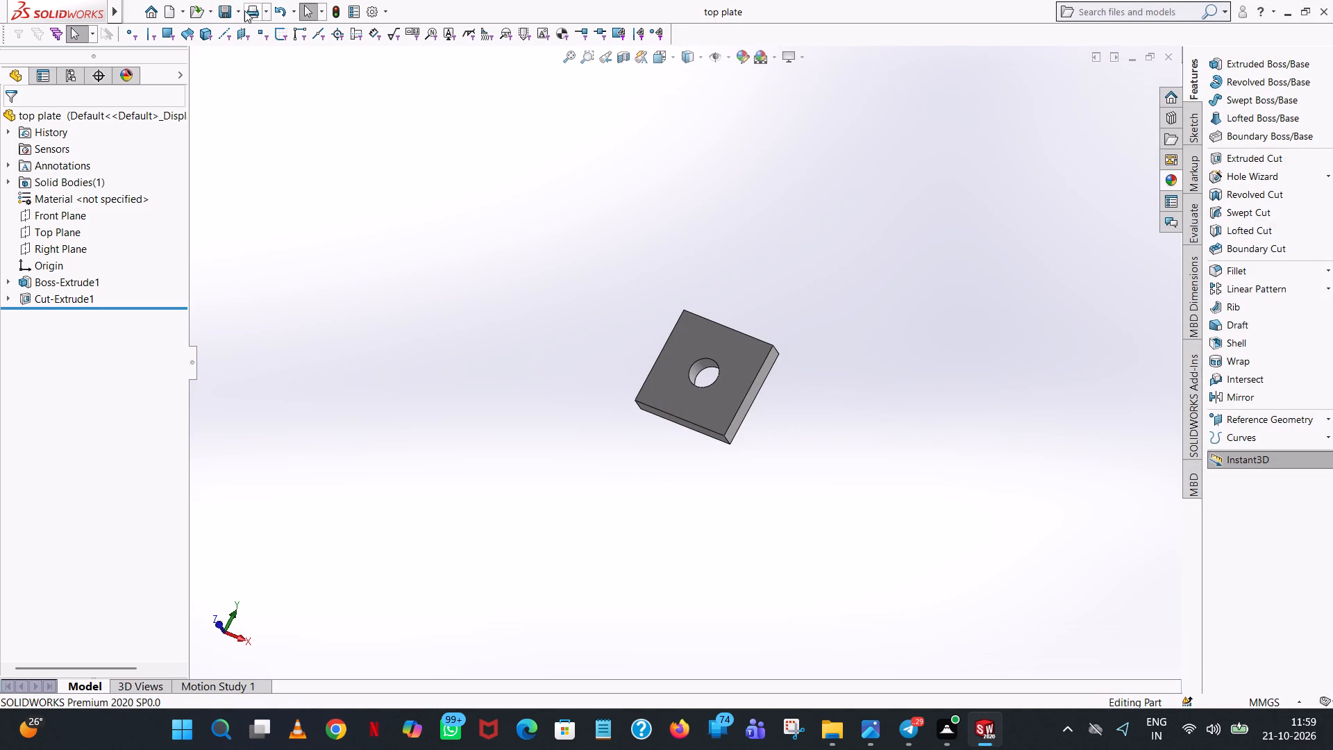
Save a copy of the top plate in Adobe Portable Document Format (*.pdf) in the MANUAL JACK folder.
left_click(240, 6)
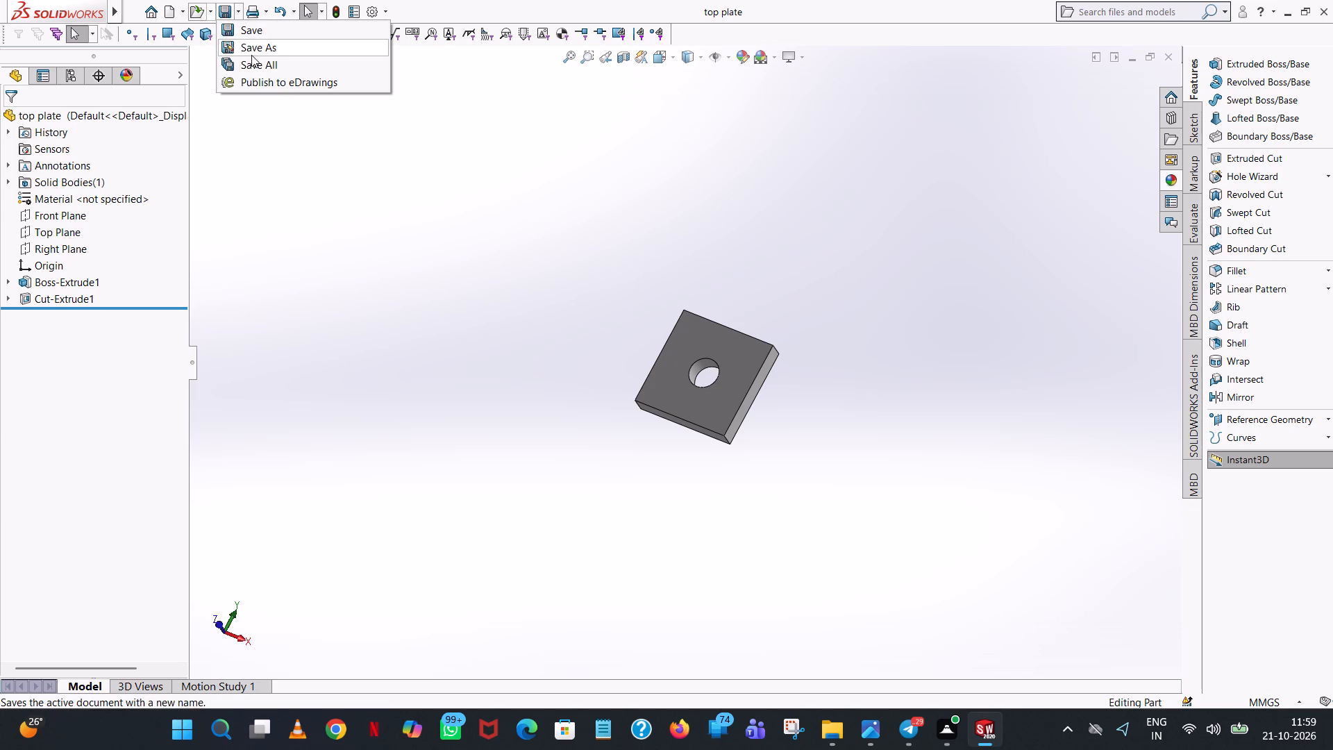
left_click(252, 55)
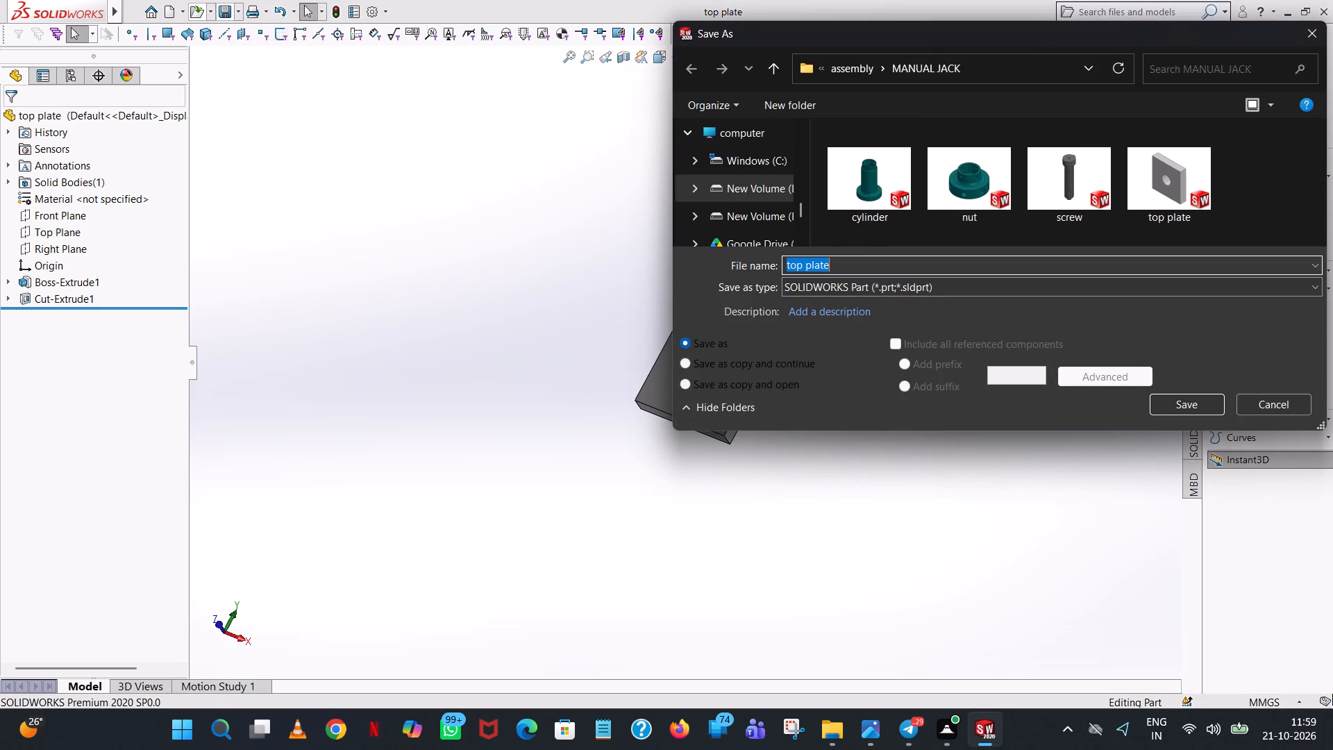
left_click(913, 283)
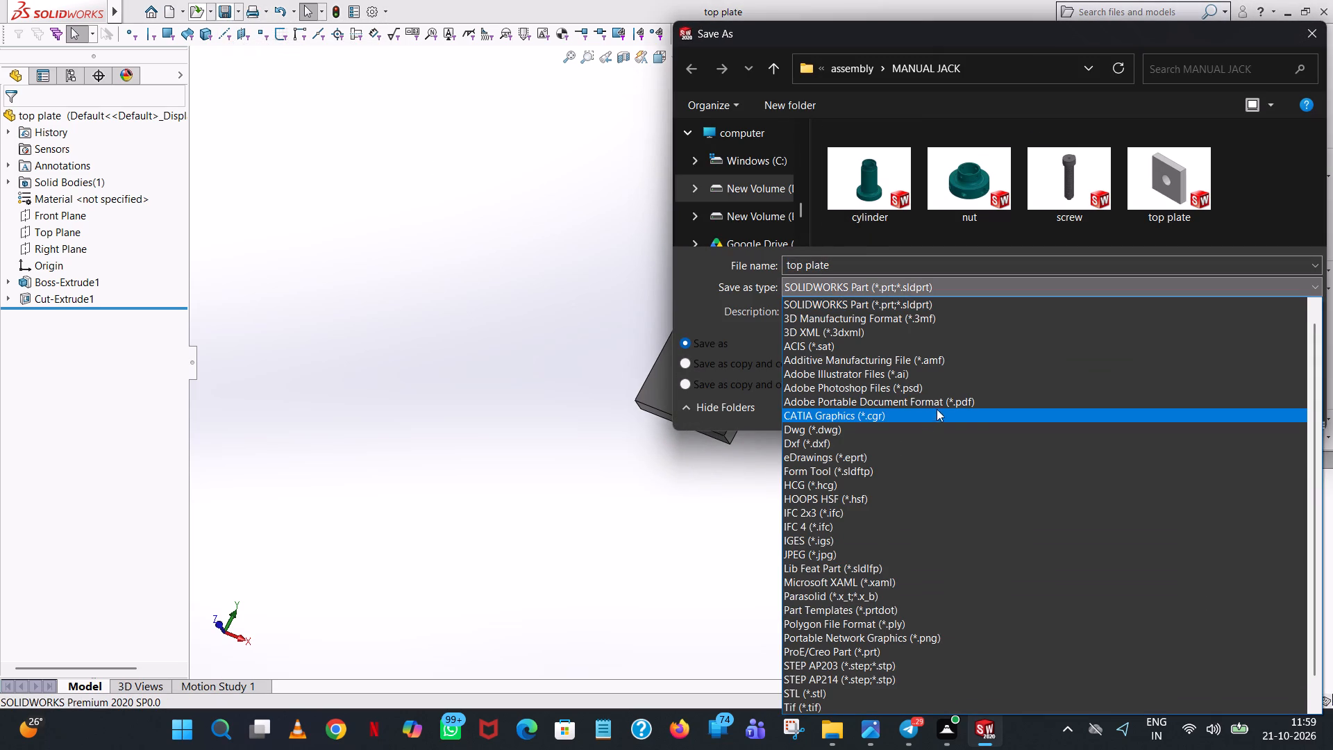
left_click(941, 403)
left_click(1209, 433)
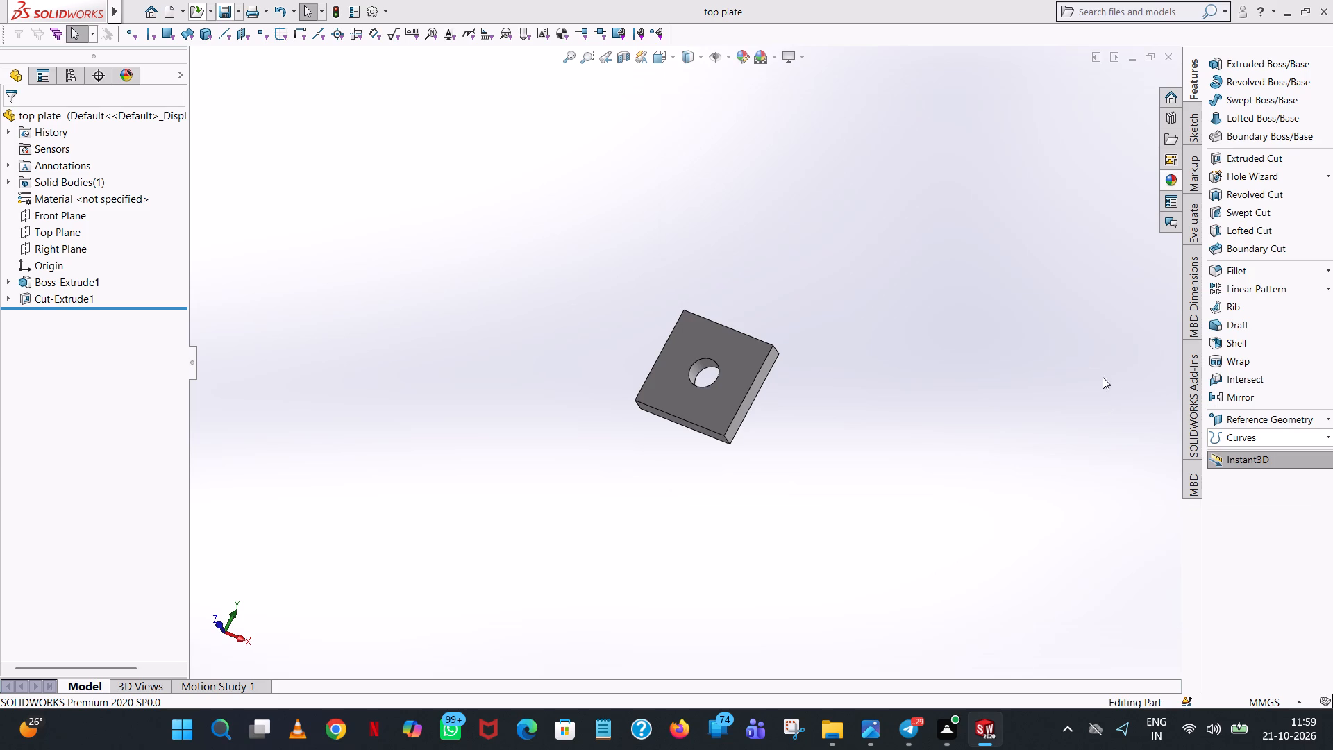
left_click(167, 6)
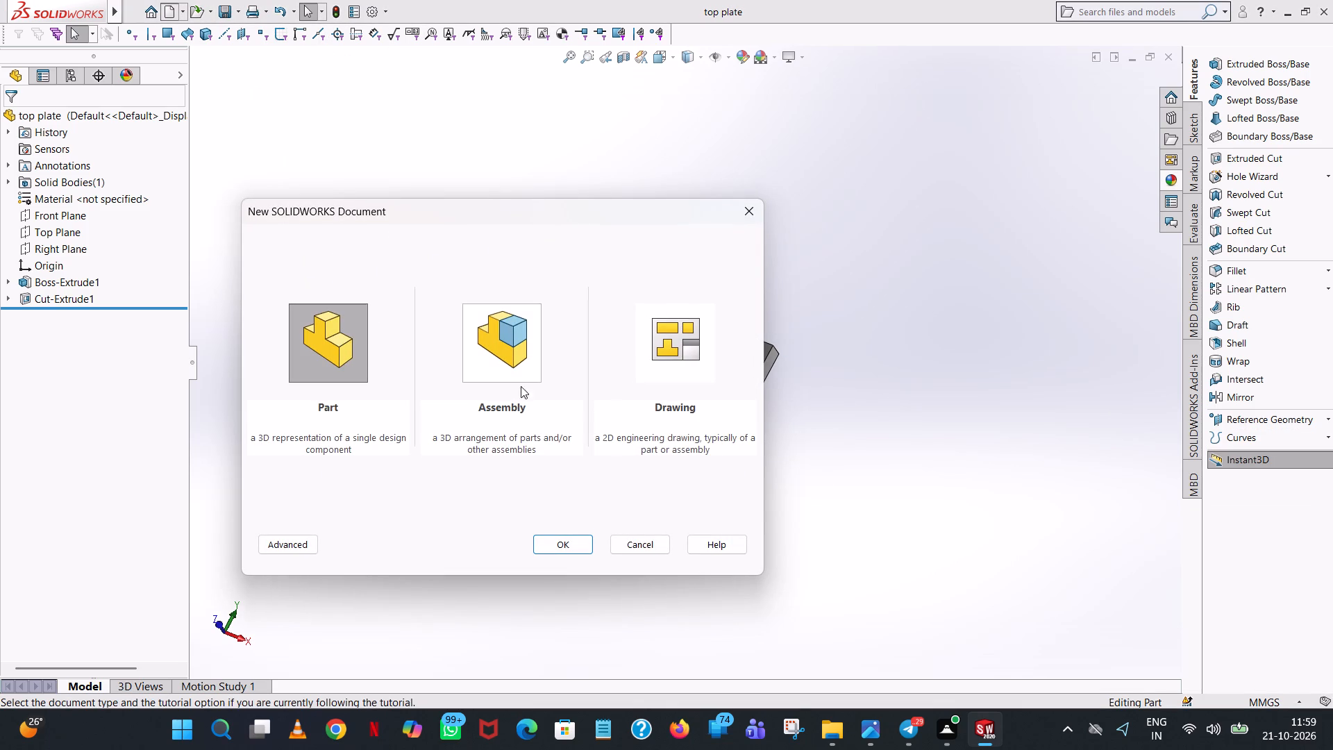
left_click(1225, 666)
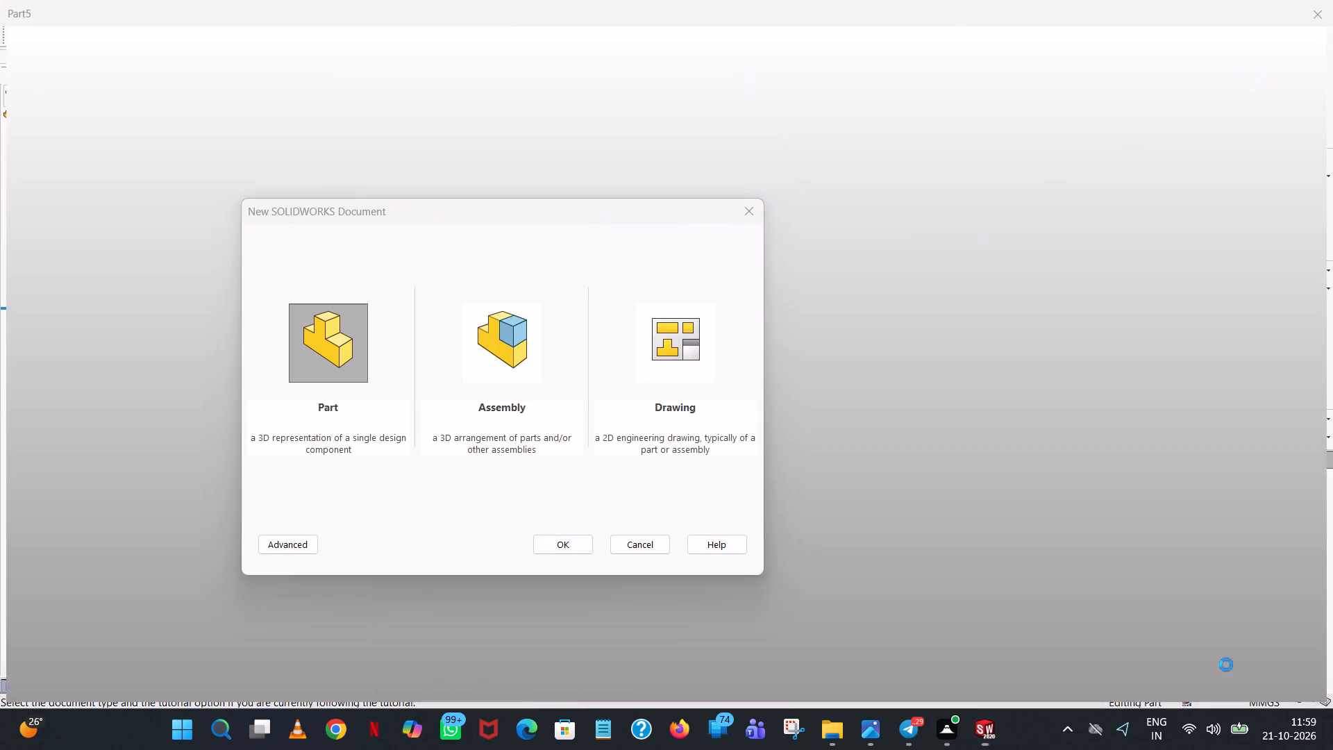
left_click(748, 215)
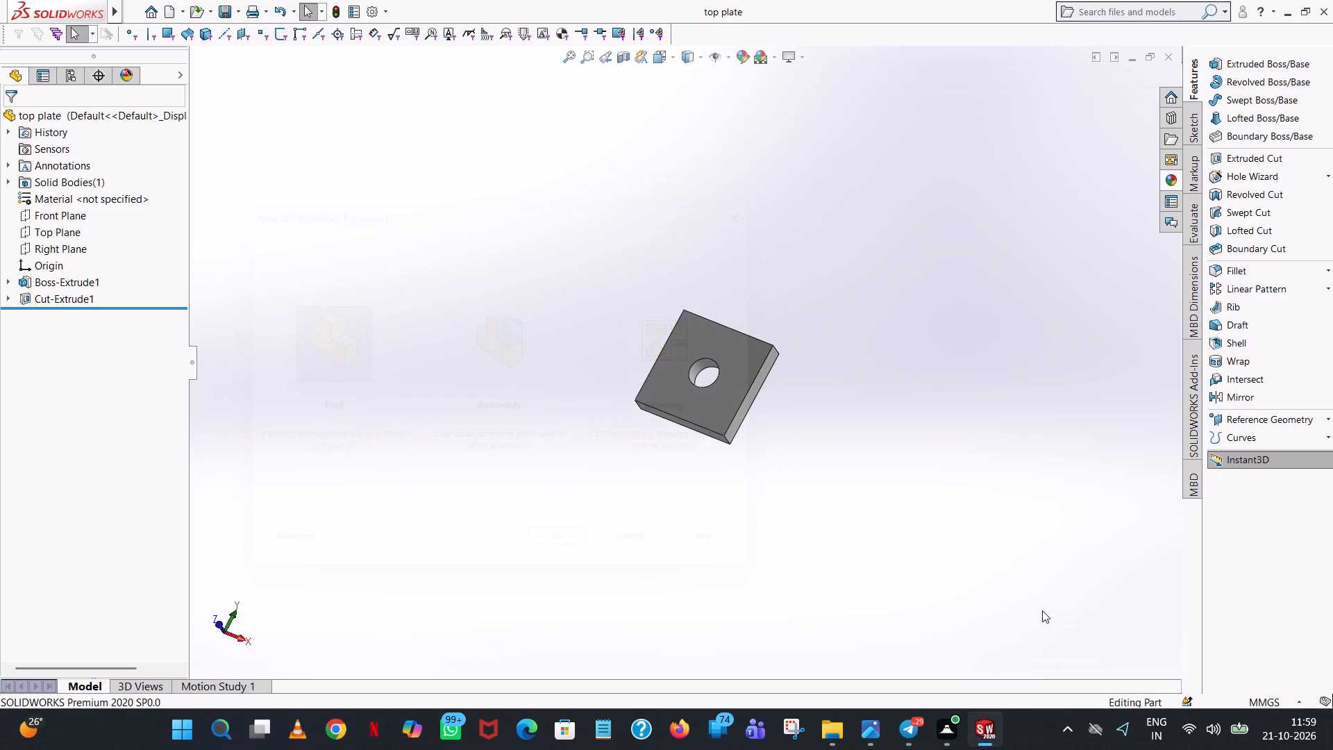
Switch to the empty Part5 and sketch a 35 mm radius circle centred on the origin on the Top Plane.
left_click(1237, 635)
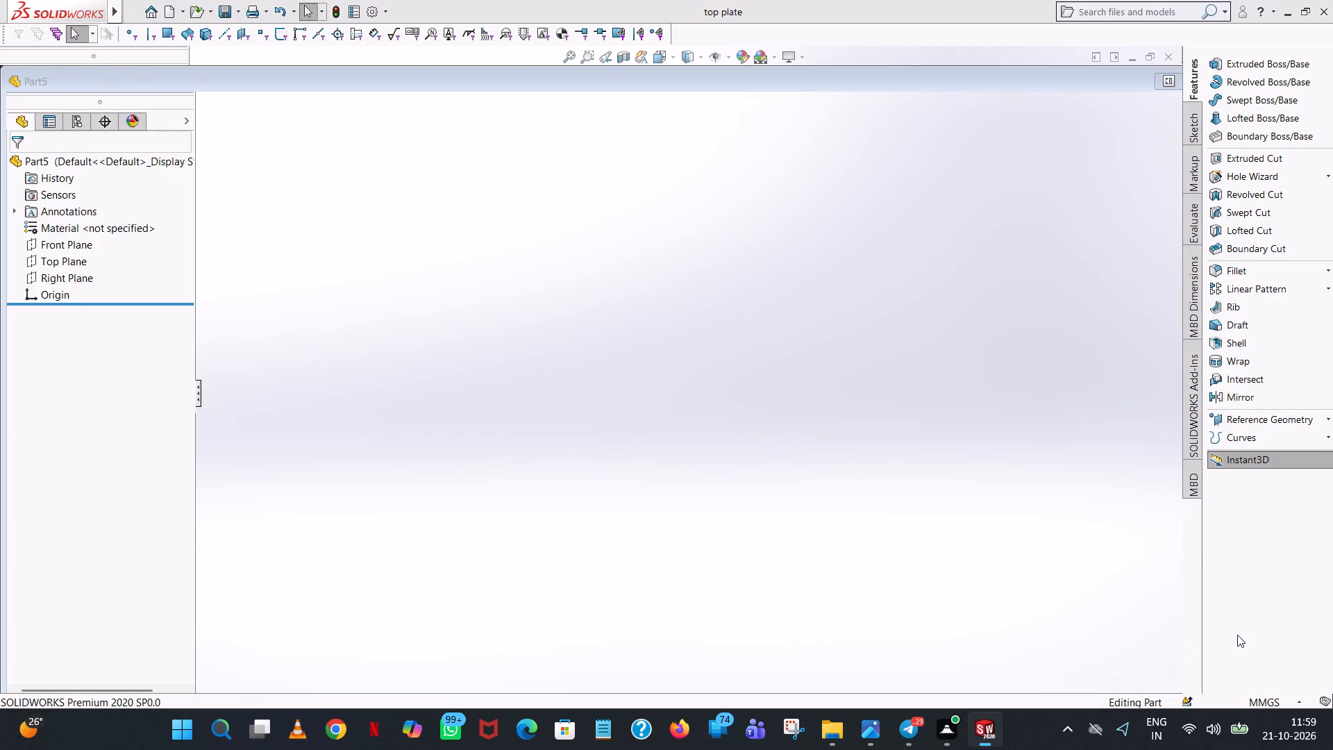
scroll(748, 410, "up", 3)
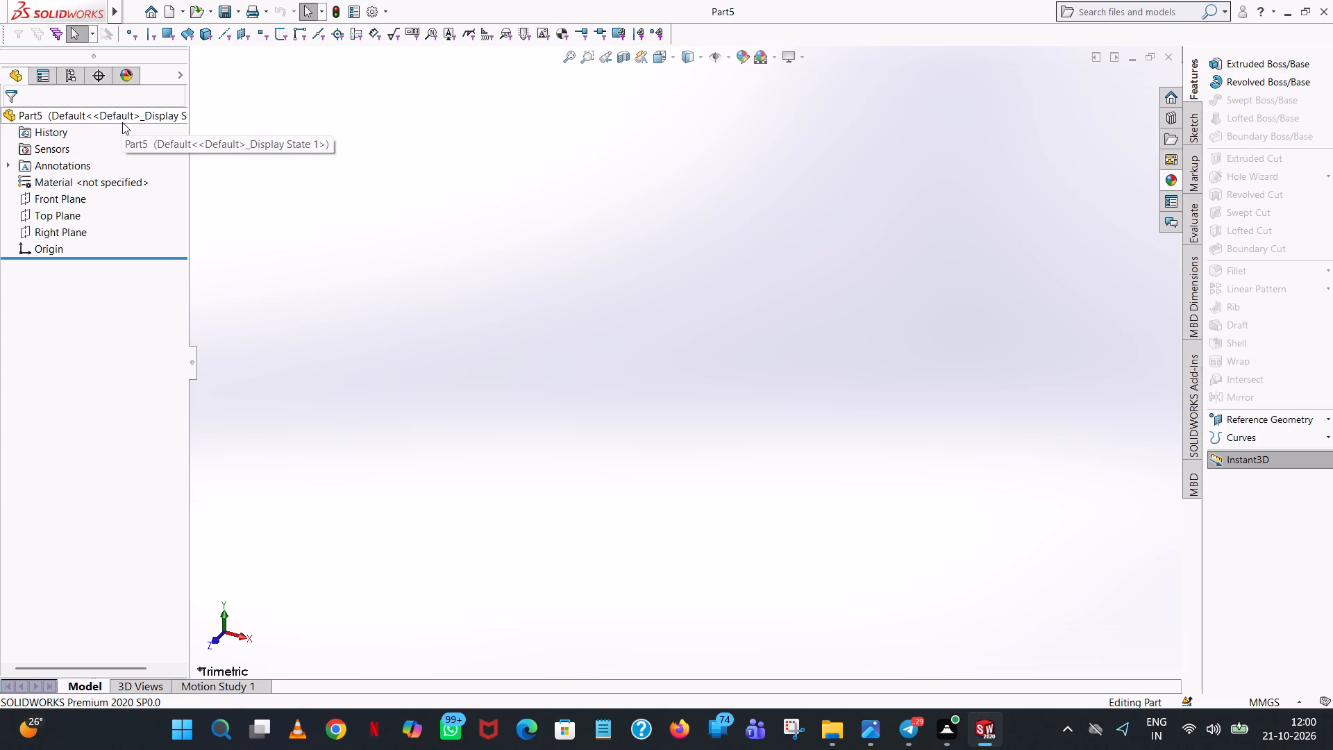
left_click(59, 220)
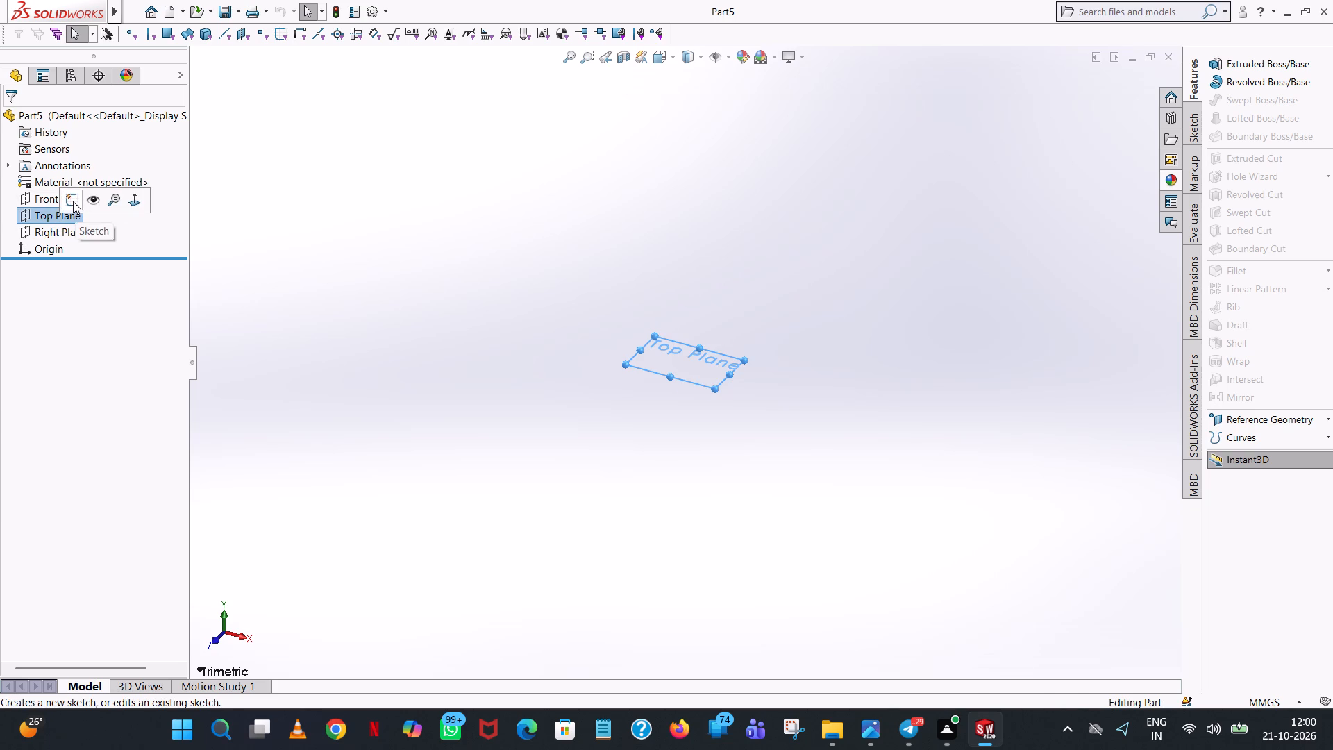
left_click(73, 201)
left_click(1303, 99)
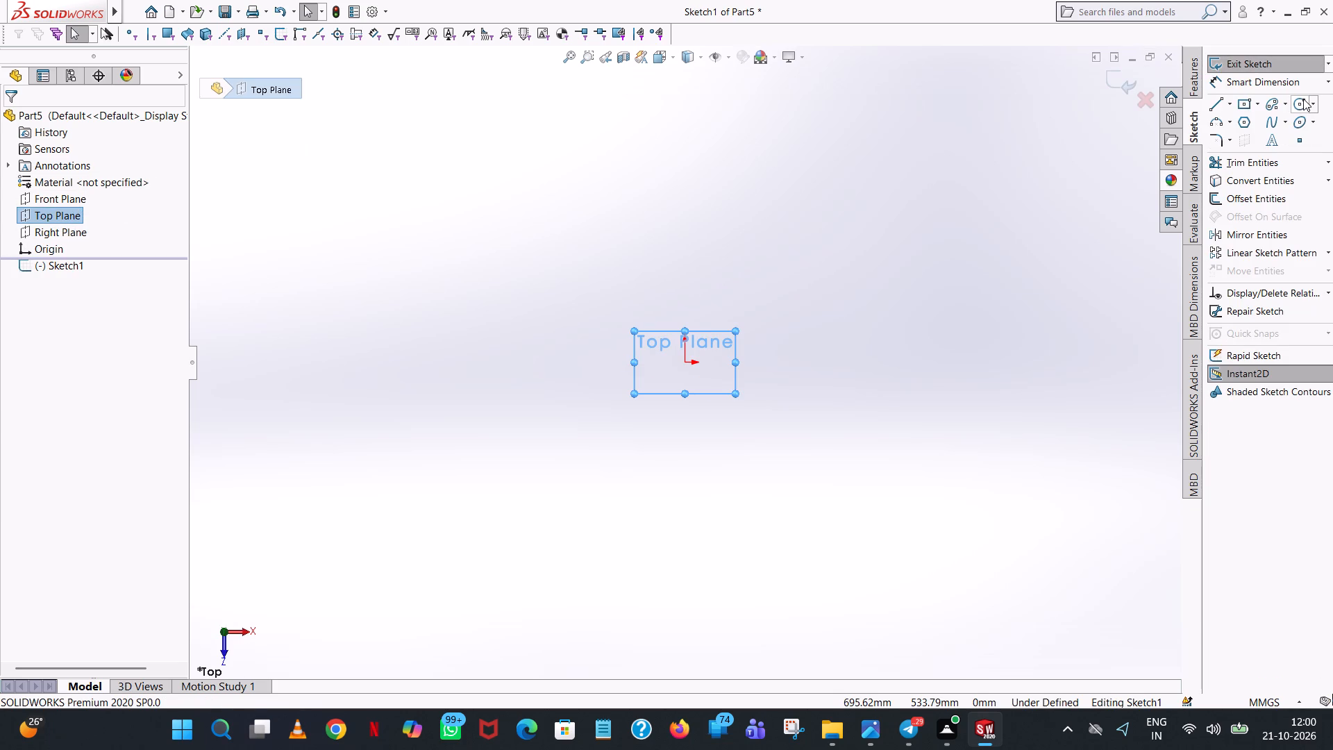
scroll(673, 408, "down", 8)
left_click(734, 168)
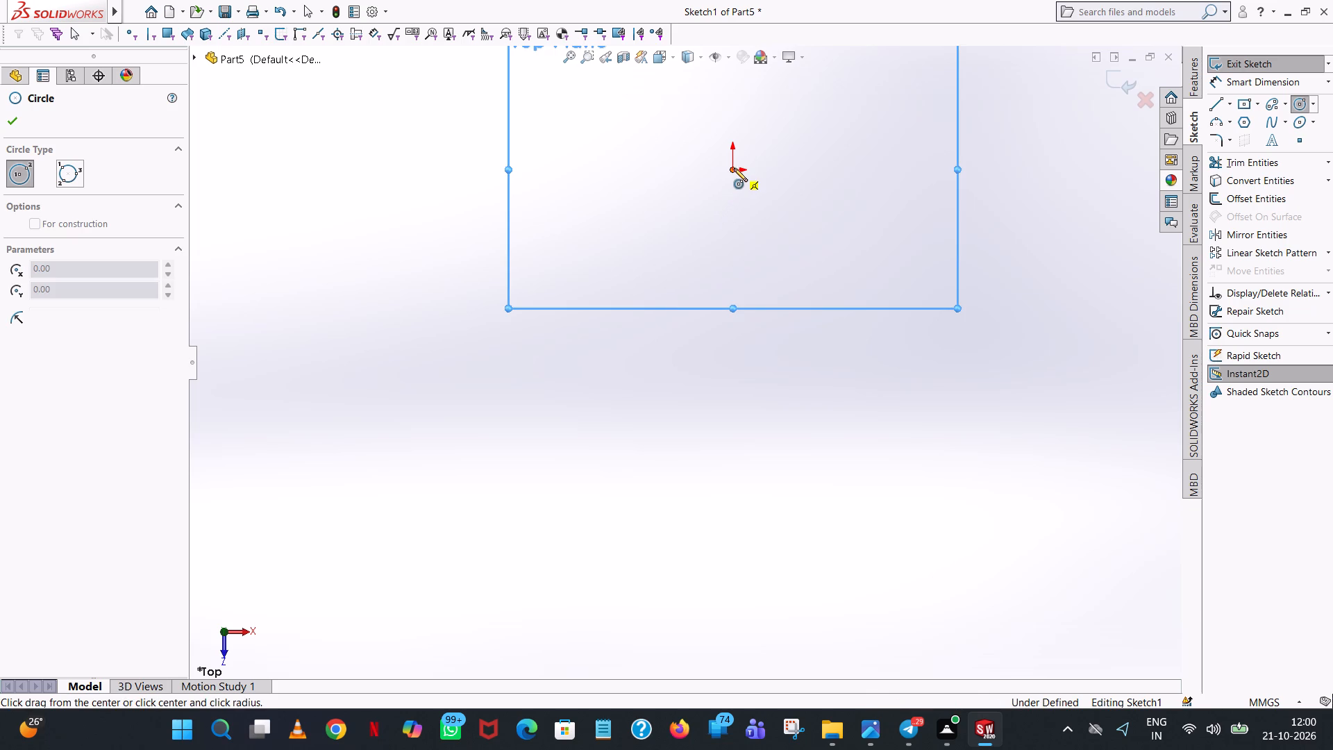
left_click(957, 157)
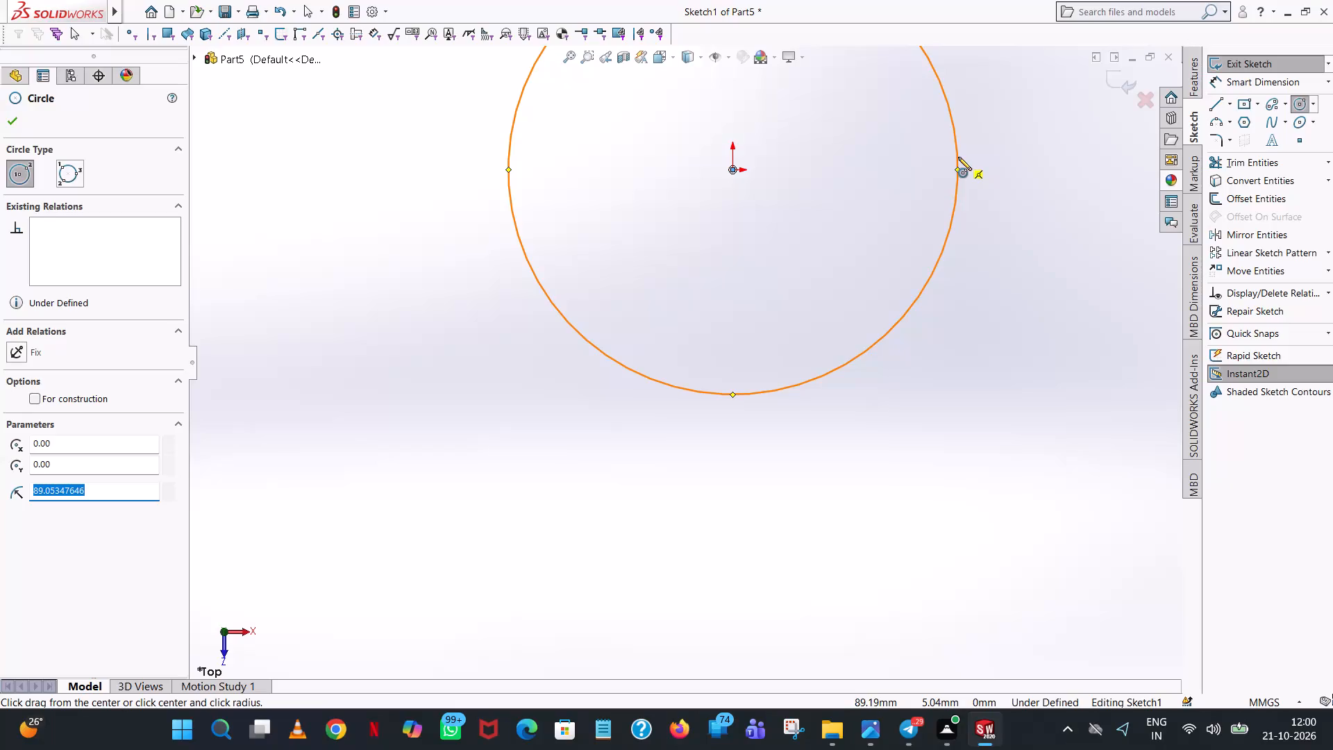
type("35")
key("Return")
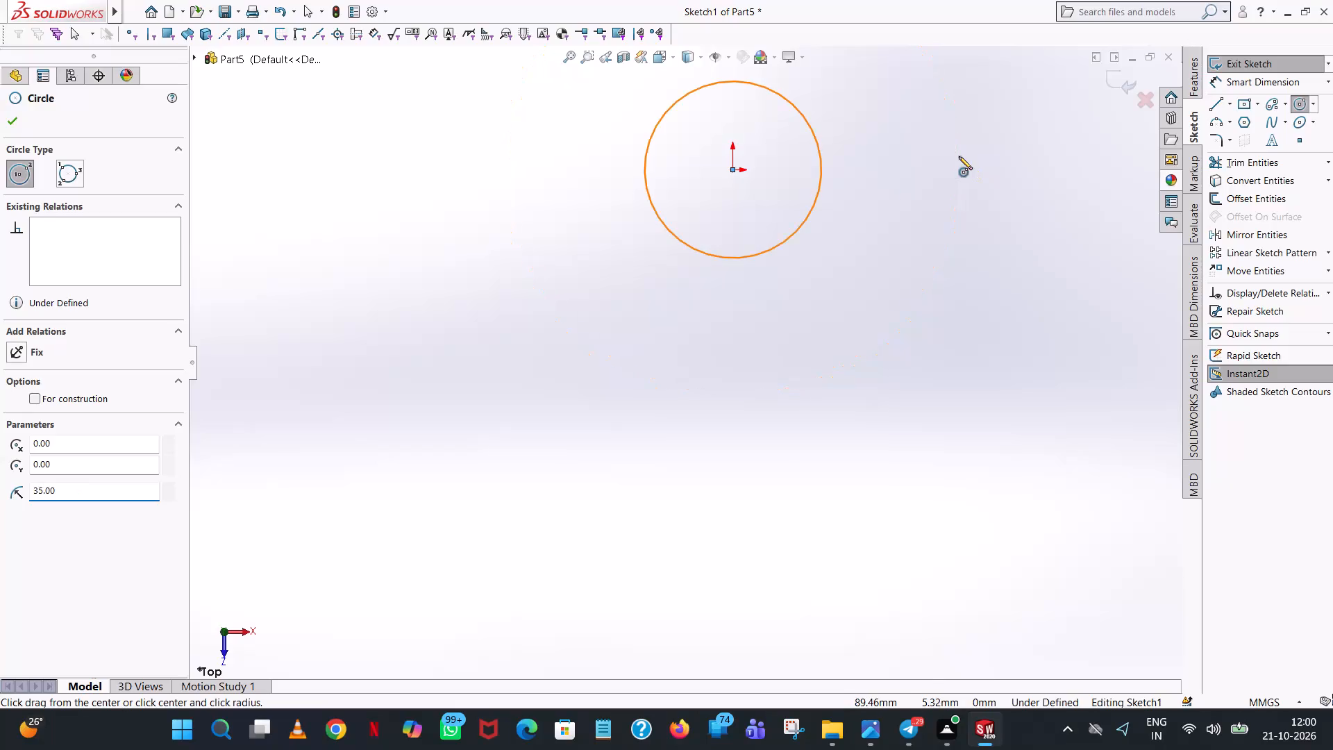
left_click(16, 126)
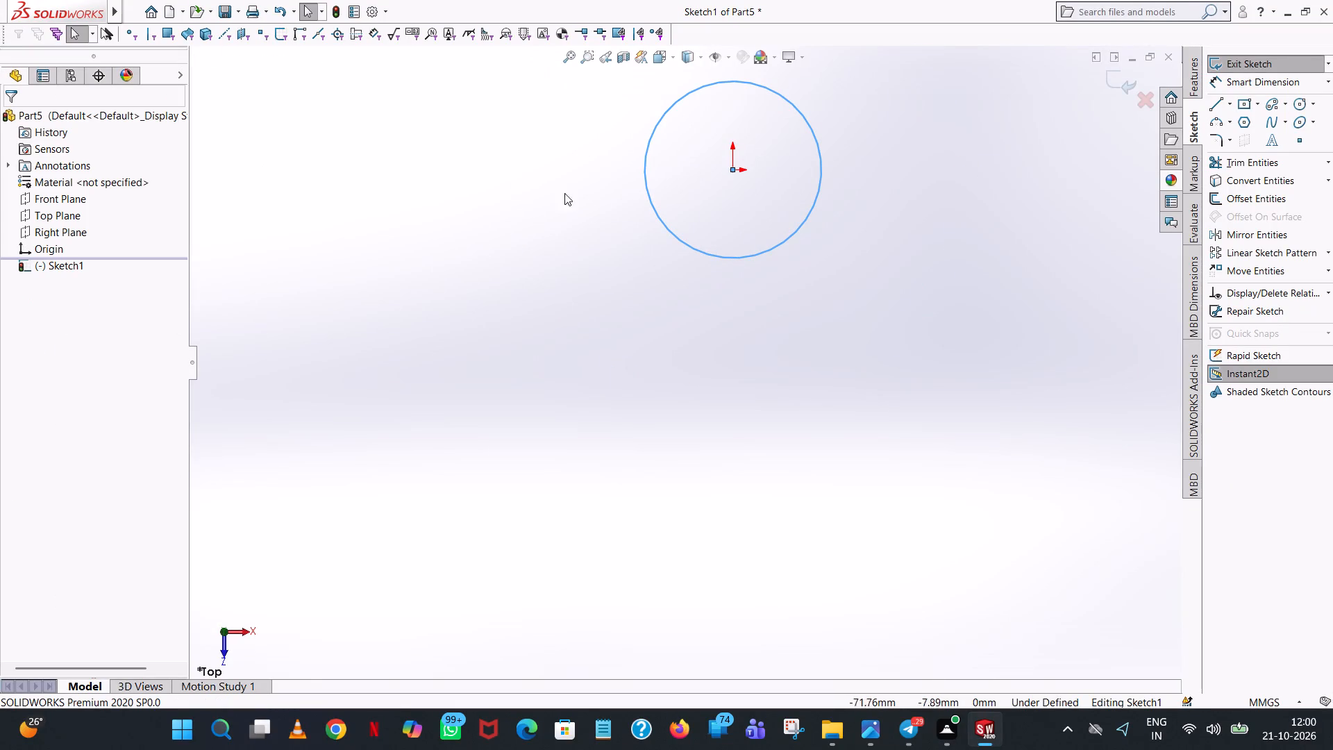
Dimension the circle's diameter.
left_click(900, 189)
scroll(780, 136, "up", 3)
scroll(740, 277, "down", 4)
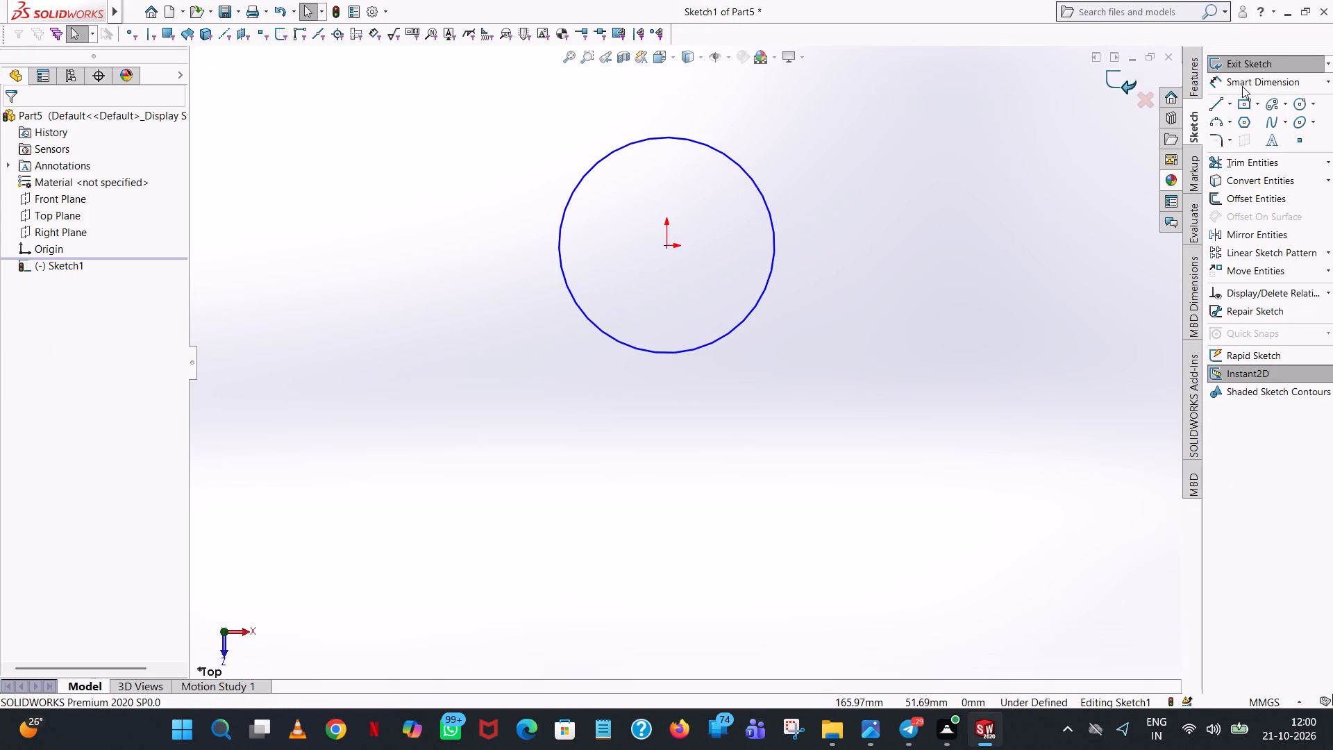
left_click(1252, 81)
left_click(707, 149)
left_click(1066, 275)
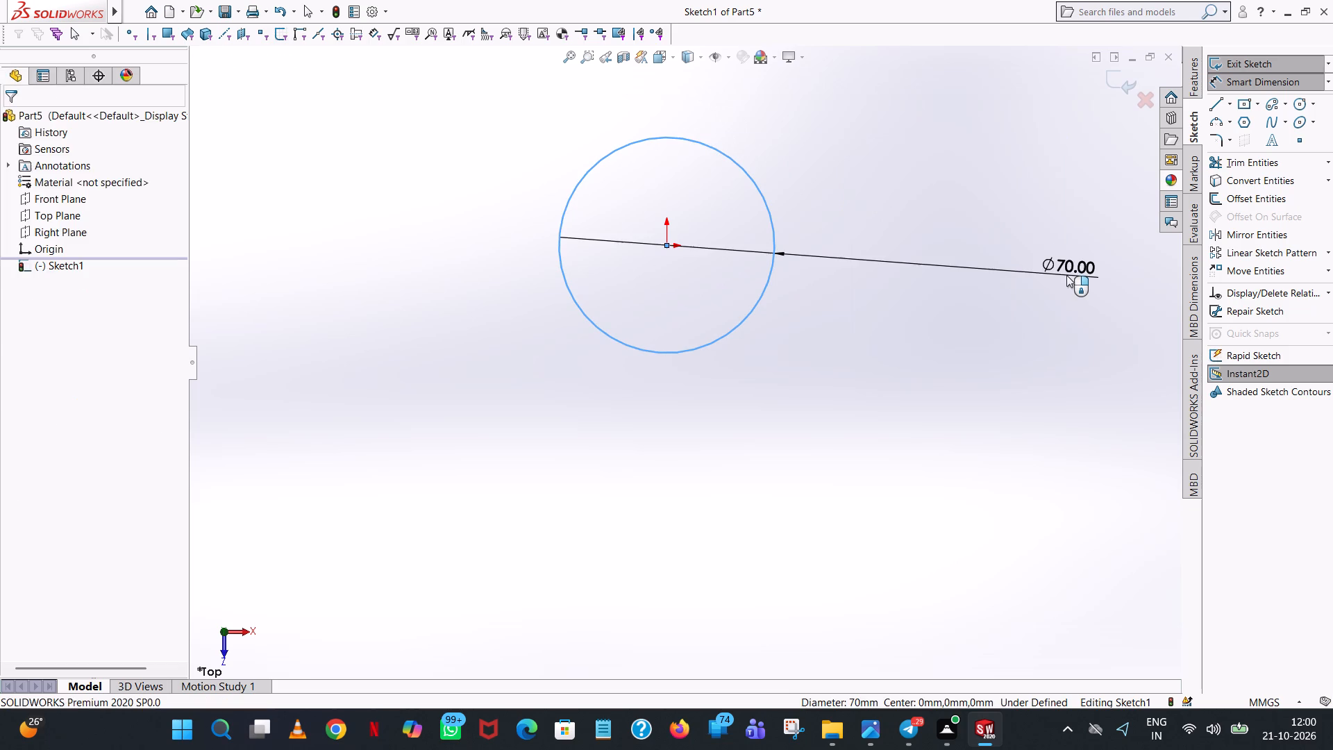
left_click(1001, 261)
left_click(994, 213)
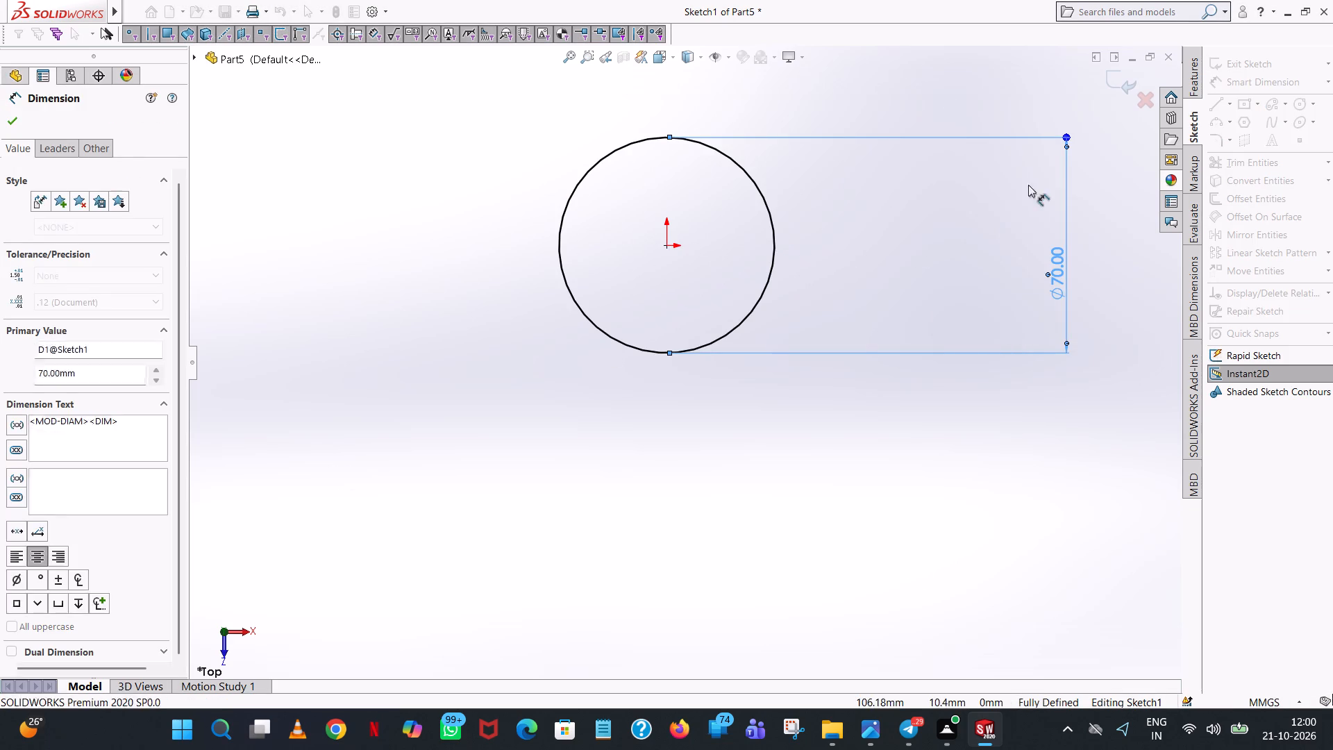
Extrude the circle 3 mm as a blind boss to form a thin disc.
left_click(1191, 86)
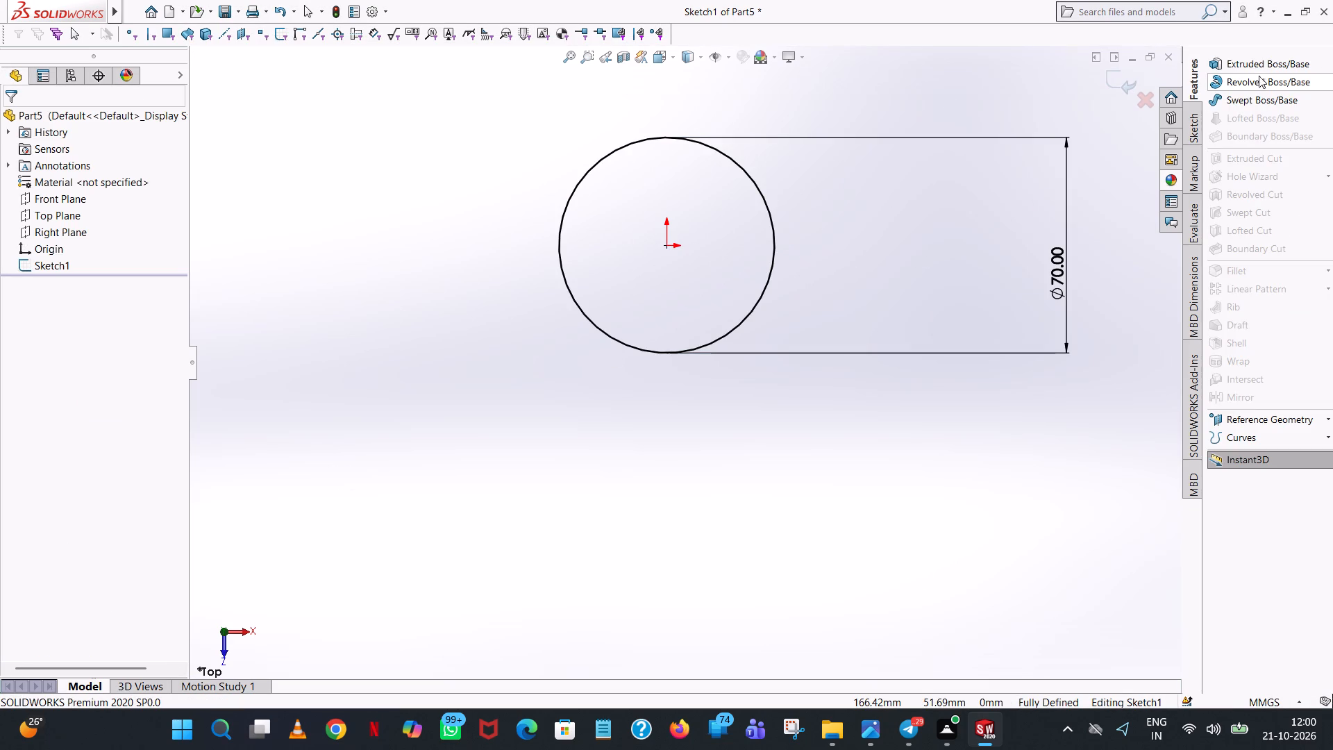
left_click(1261, 69)
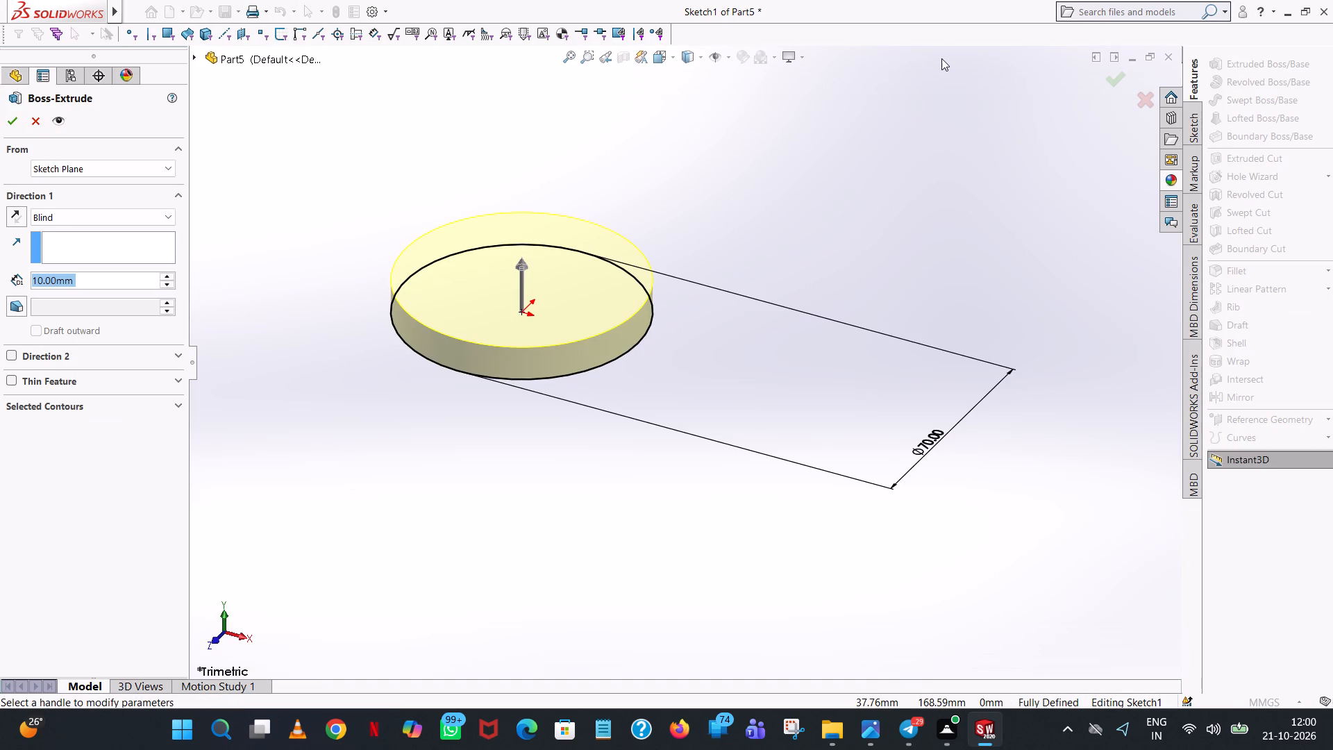
key("3")
key("Return")
left_click(0, 117)
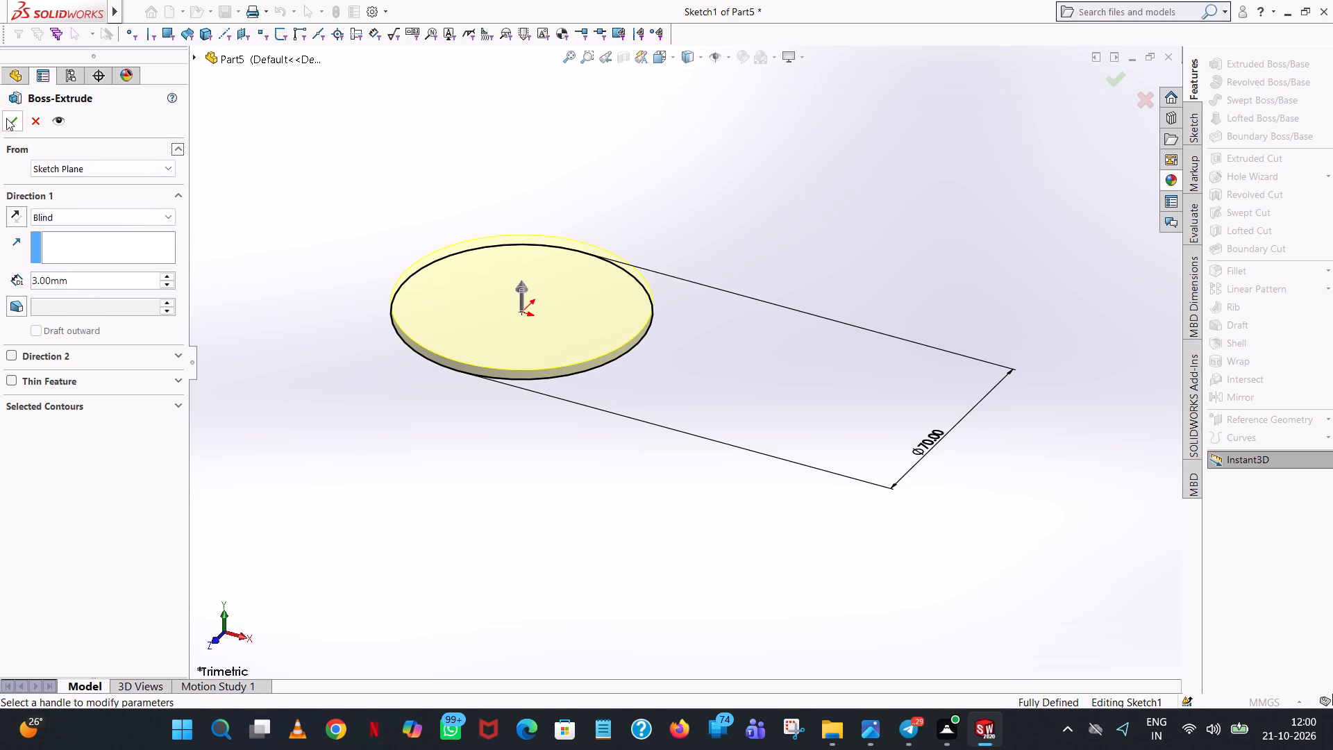
left_click(8, 119)
left_click(614, 207)
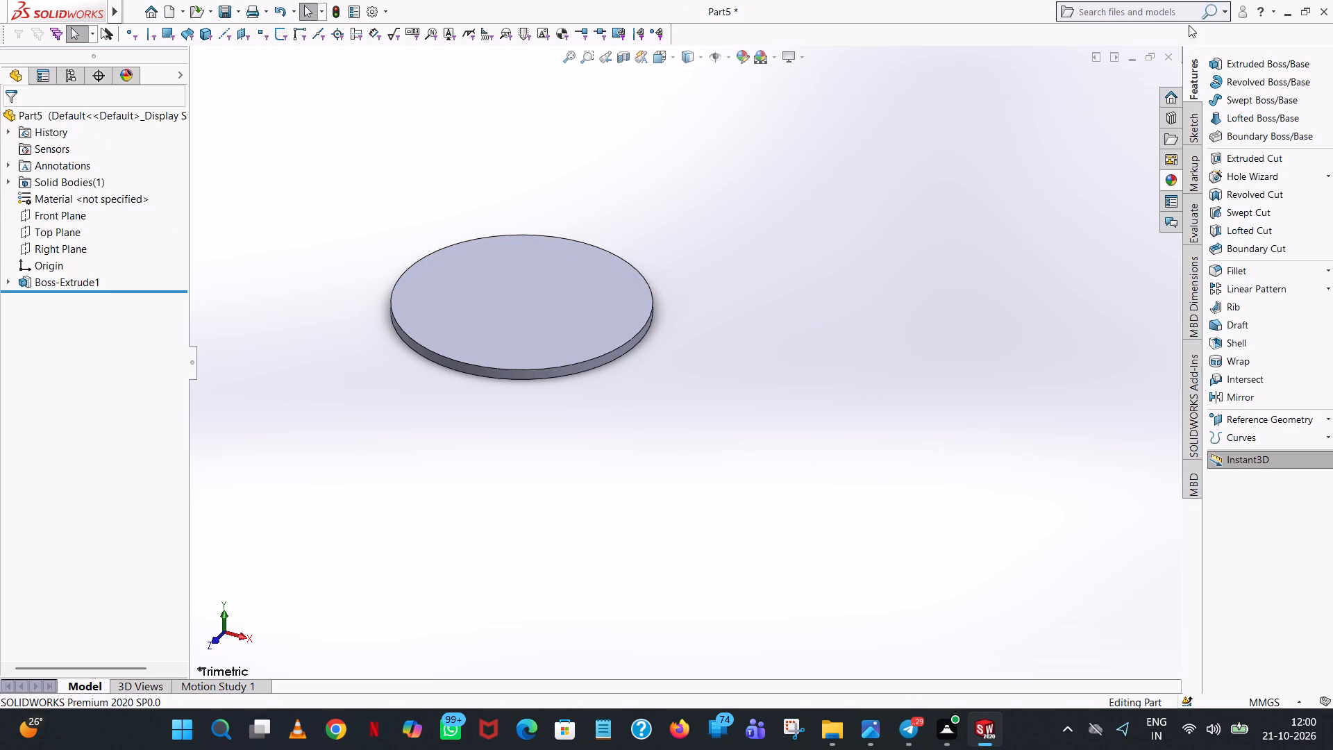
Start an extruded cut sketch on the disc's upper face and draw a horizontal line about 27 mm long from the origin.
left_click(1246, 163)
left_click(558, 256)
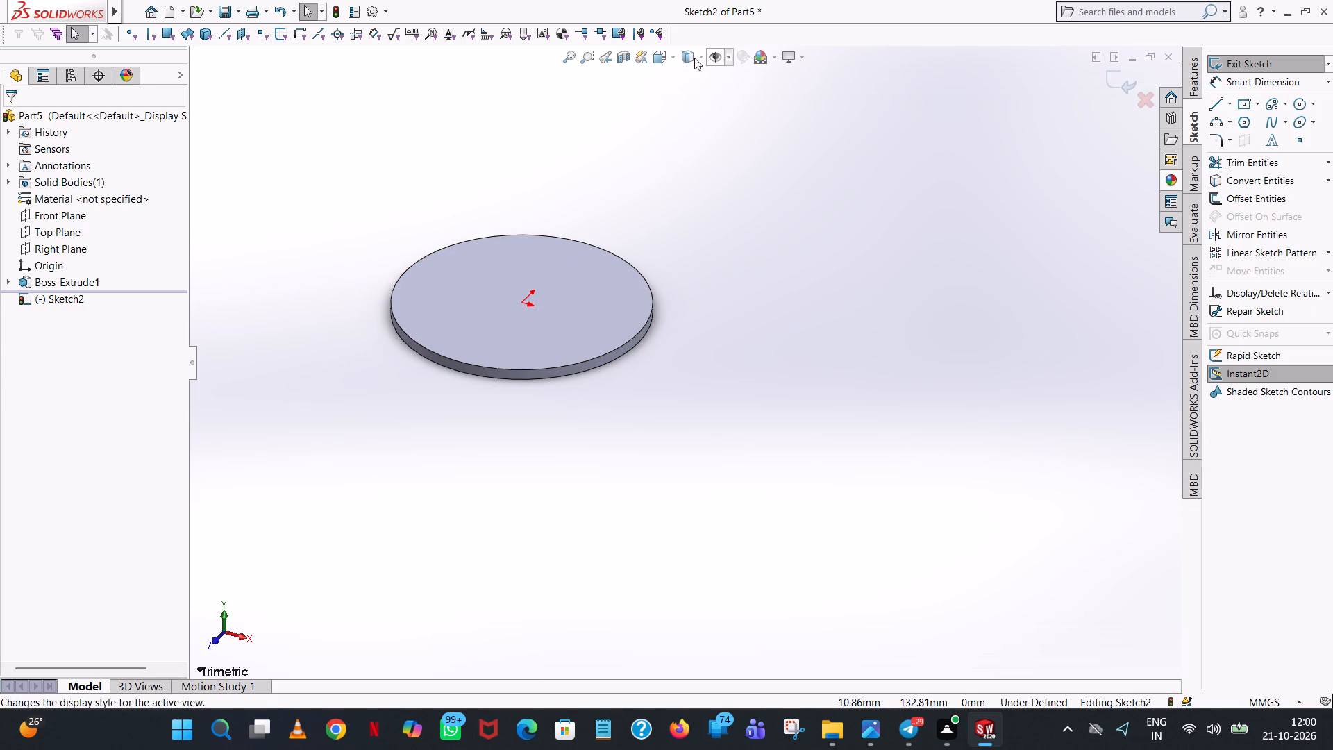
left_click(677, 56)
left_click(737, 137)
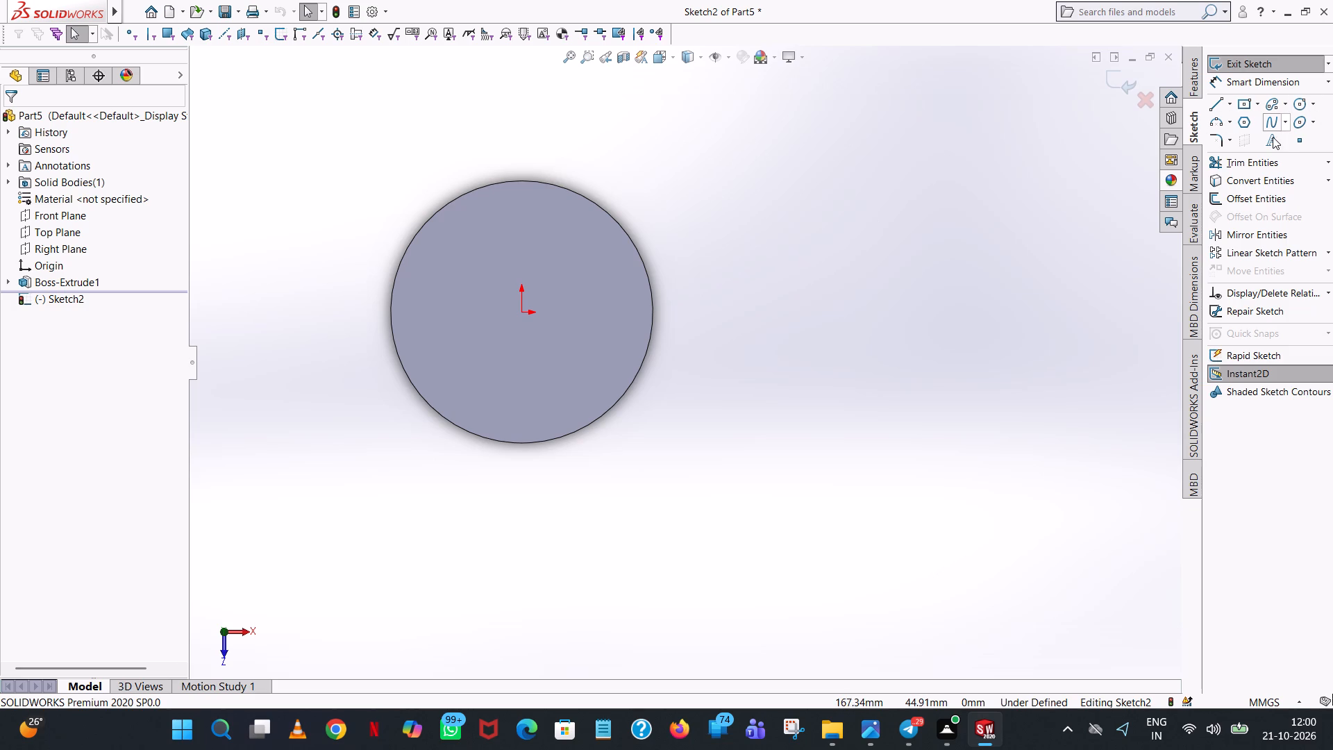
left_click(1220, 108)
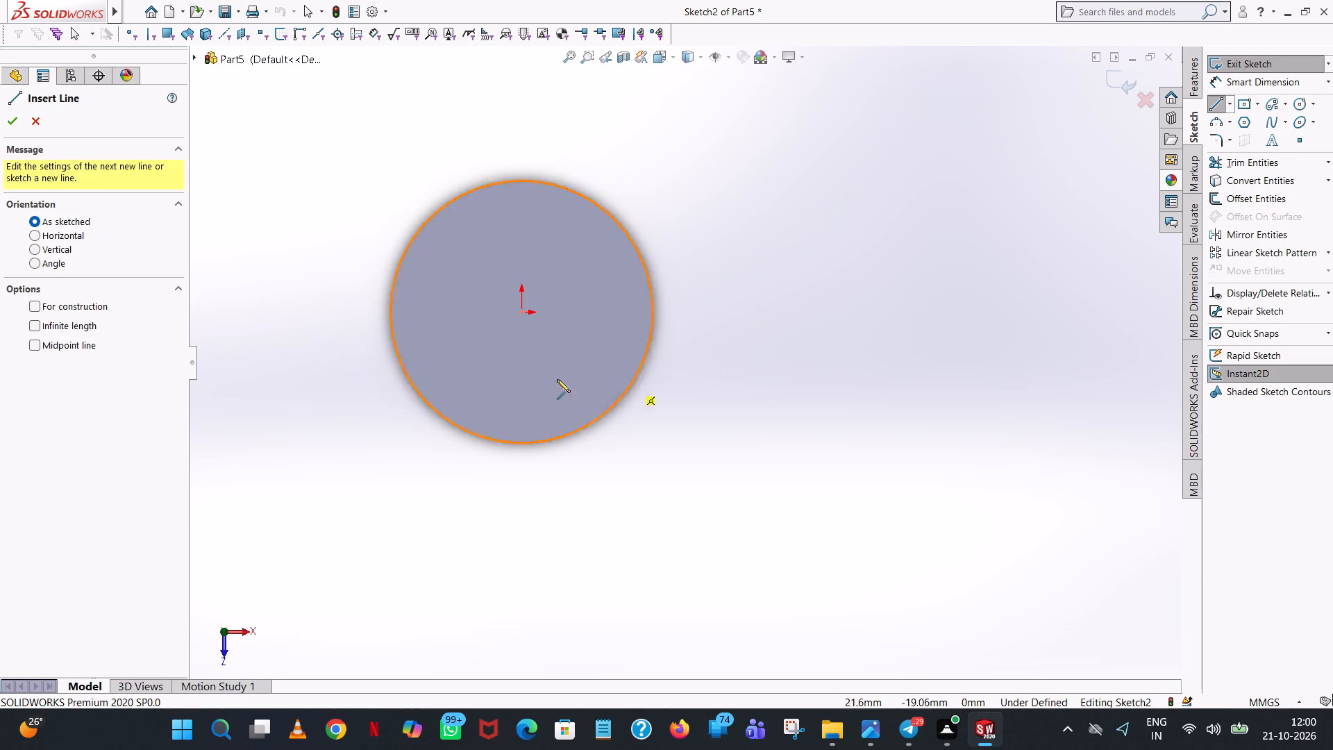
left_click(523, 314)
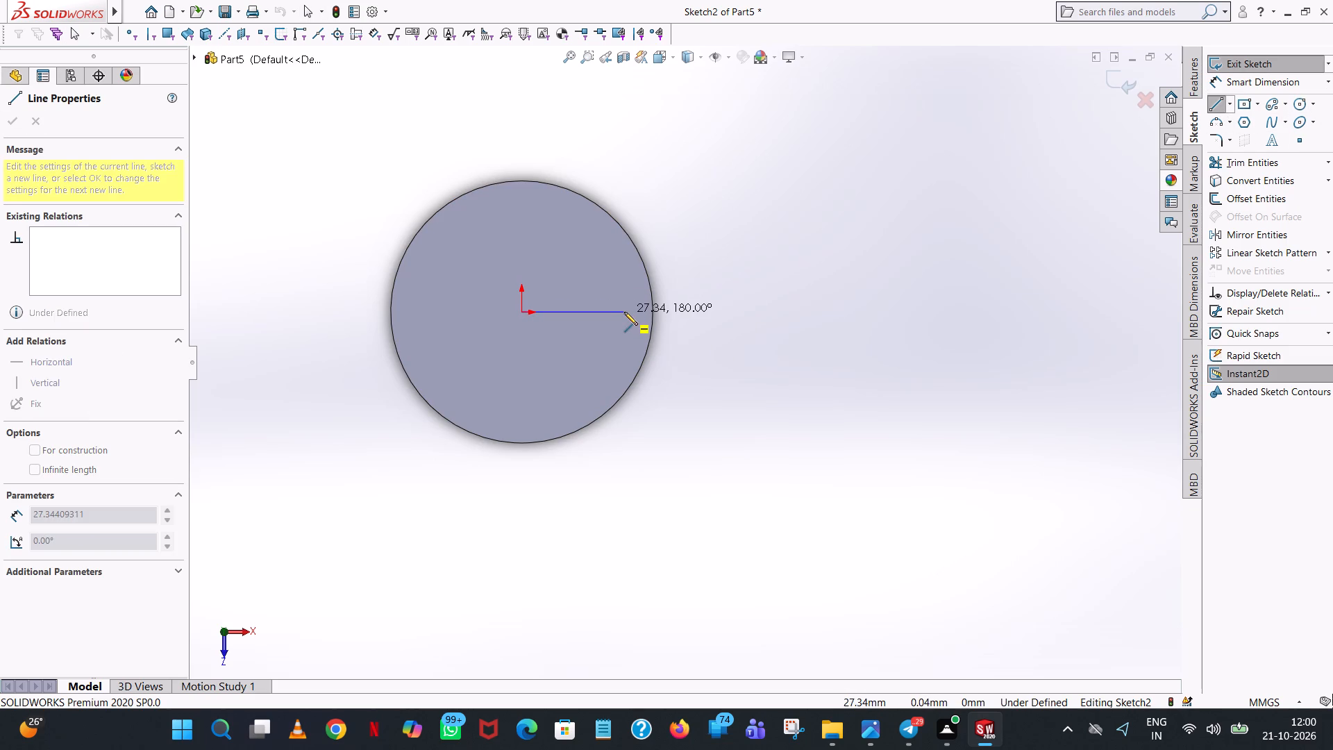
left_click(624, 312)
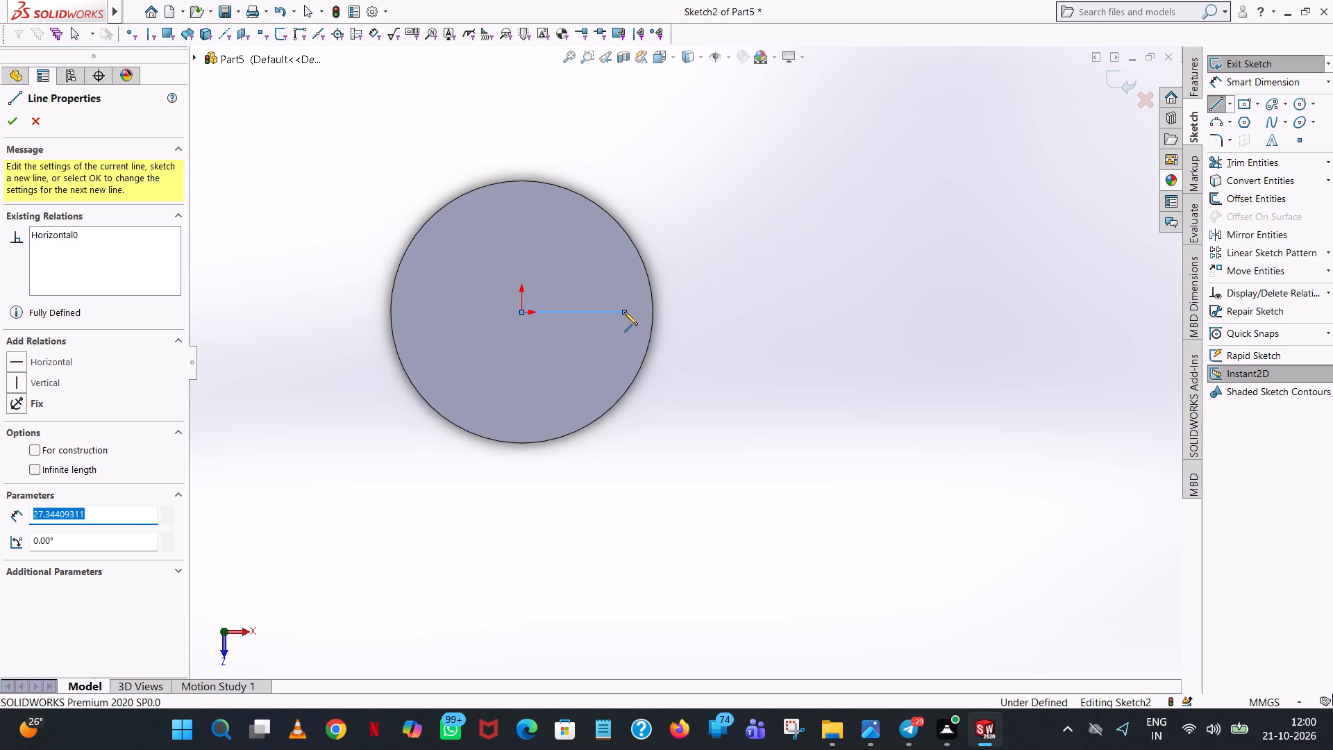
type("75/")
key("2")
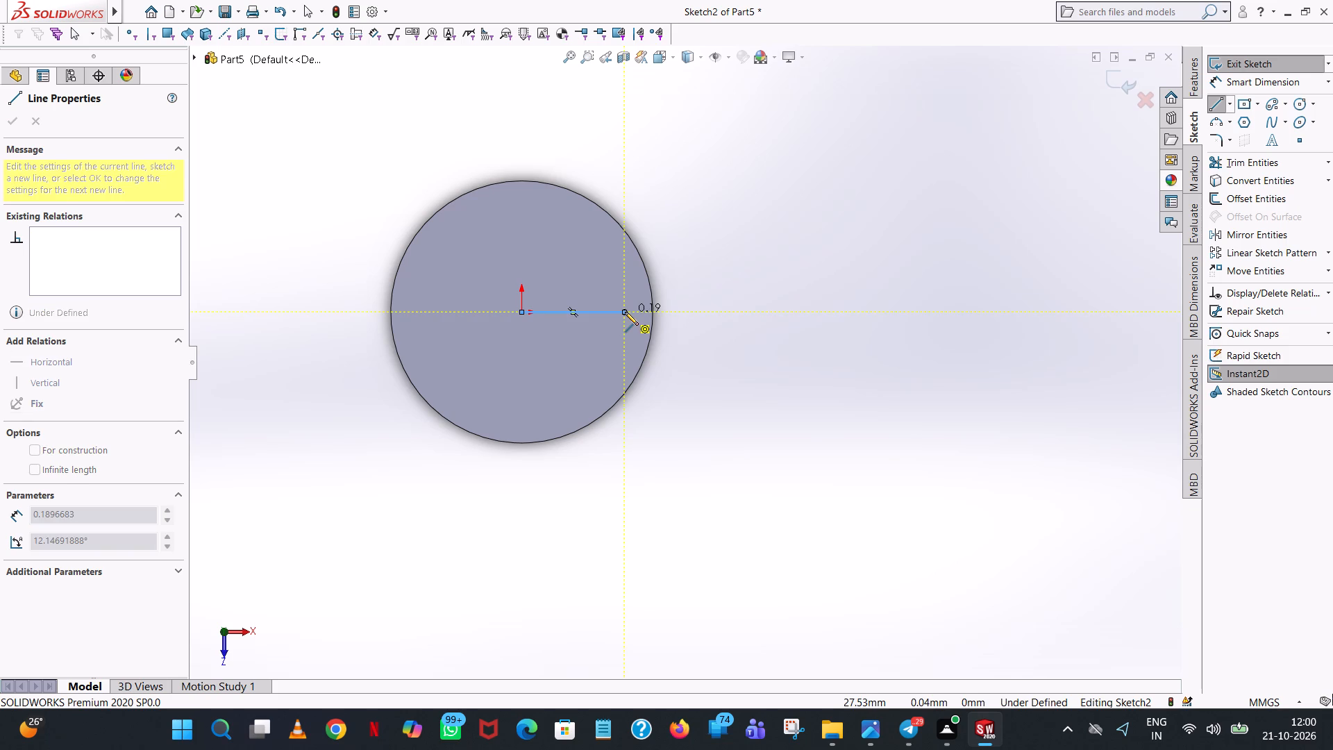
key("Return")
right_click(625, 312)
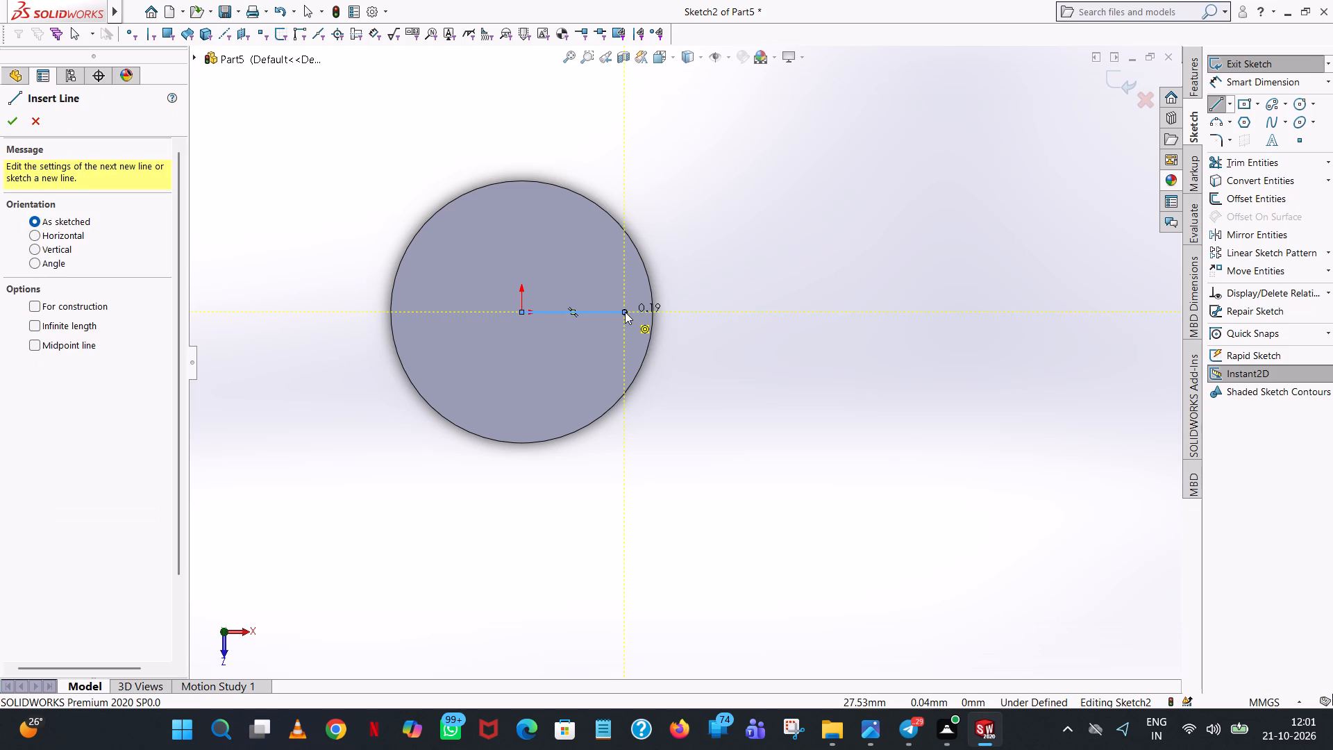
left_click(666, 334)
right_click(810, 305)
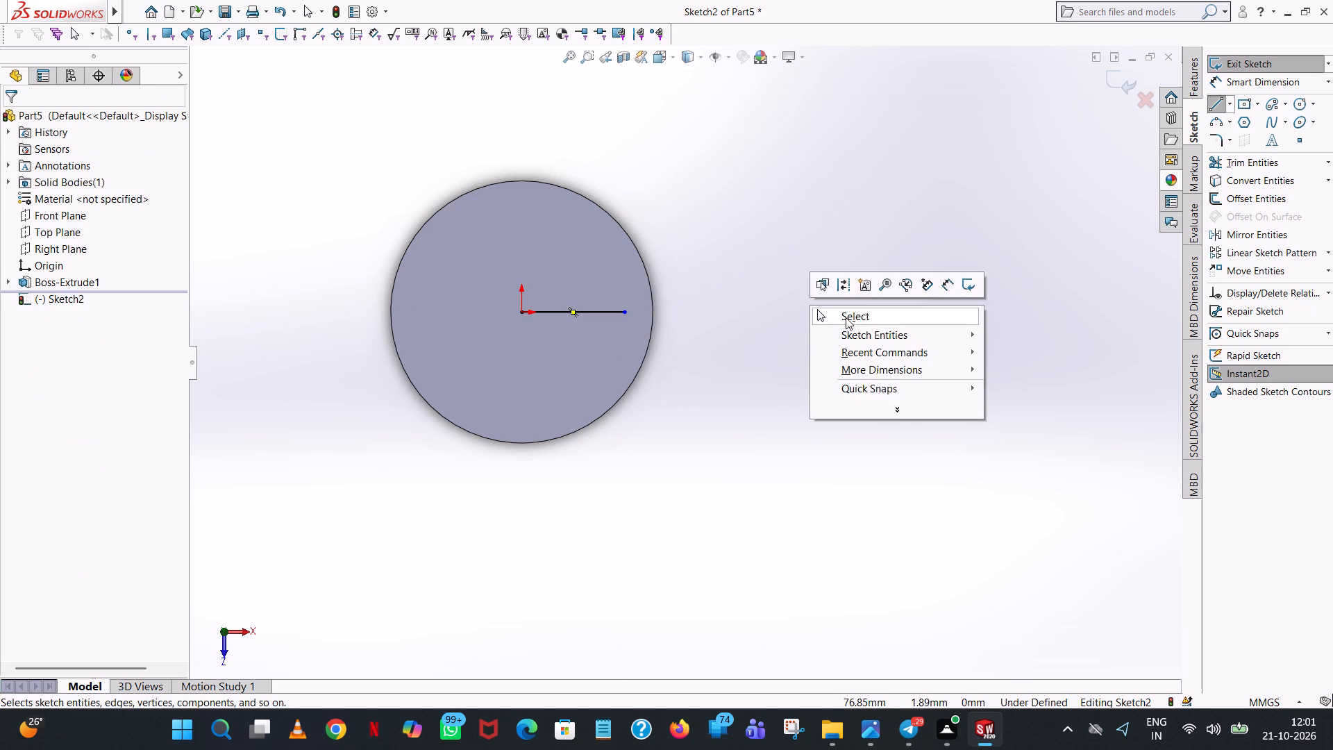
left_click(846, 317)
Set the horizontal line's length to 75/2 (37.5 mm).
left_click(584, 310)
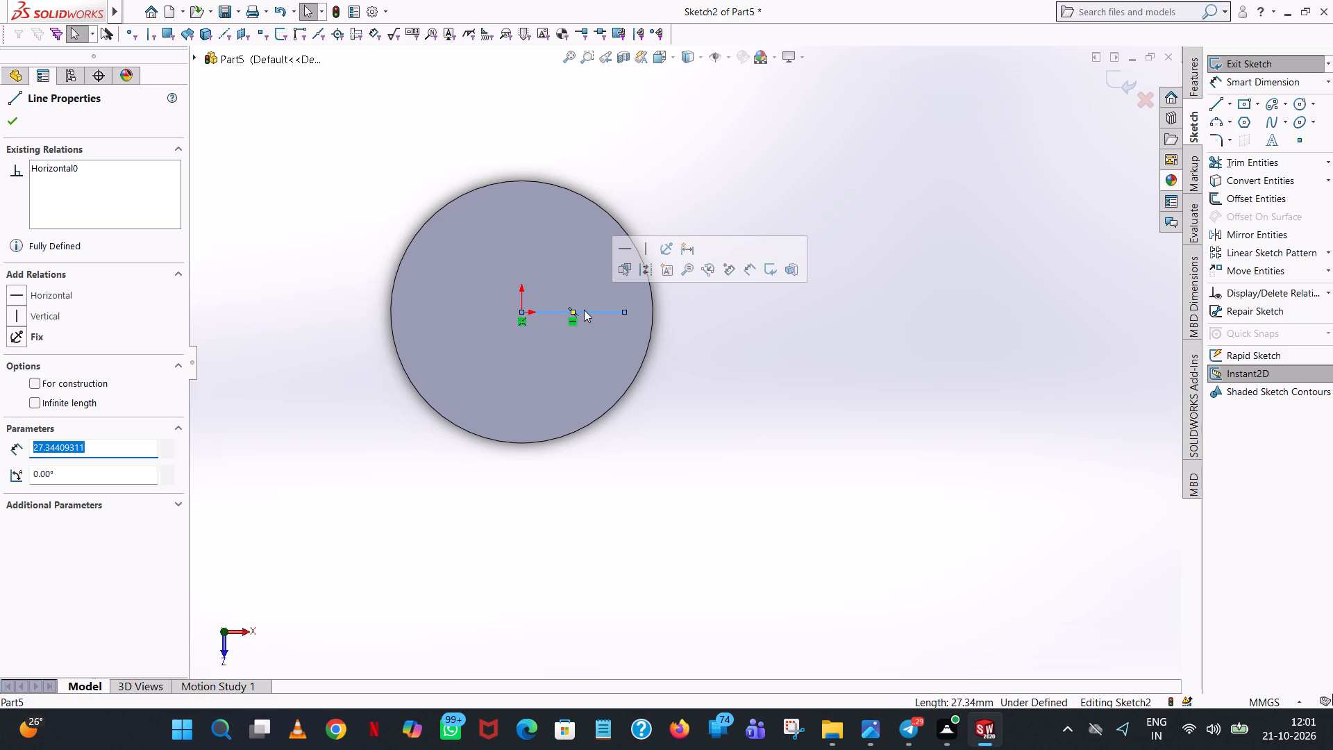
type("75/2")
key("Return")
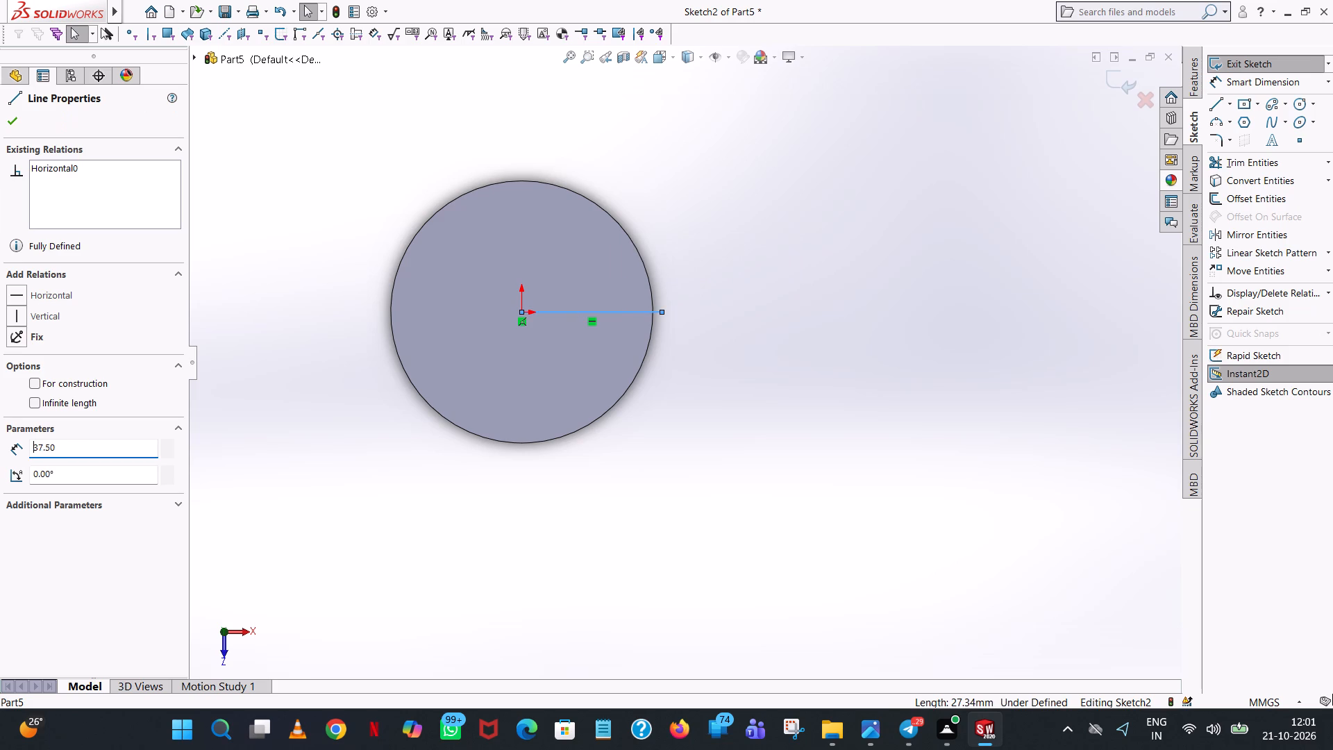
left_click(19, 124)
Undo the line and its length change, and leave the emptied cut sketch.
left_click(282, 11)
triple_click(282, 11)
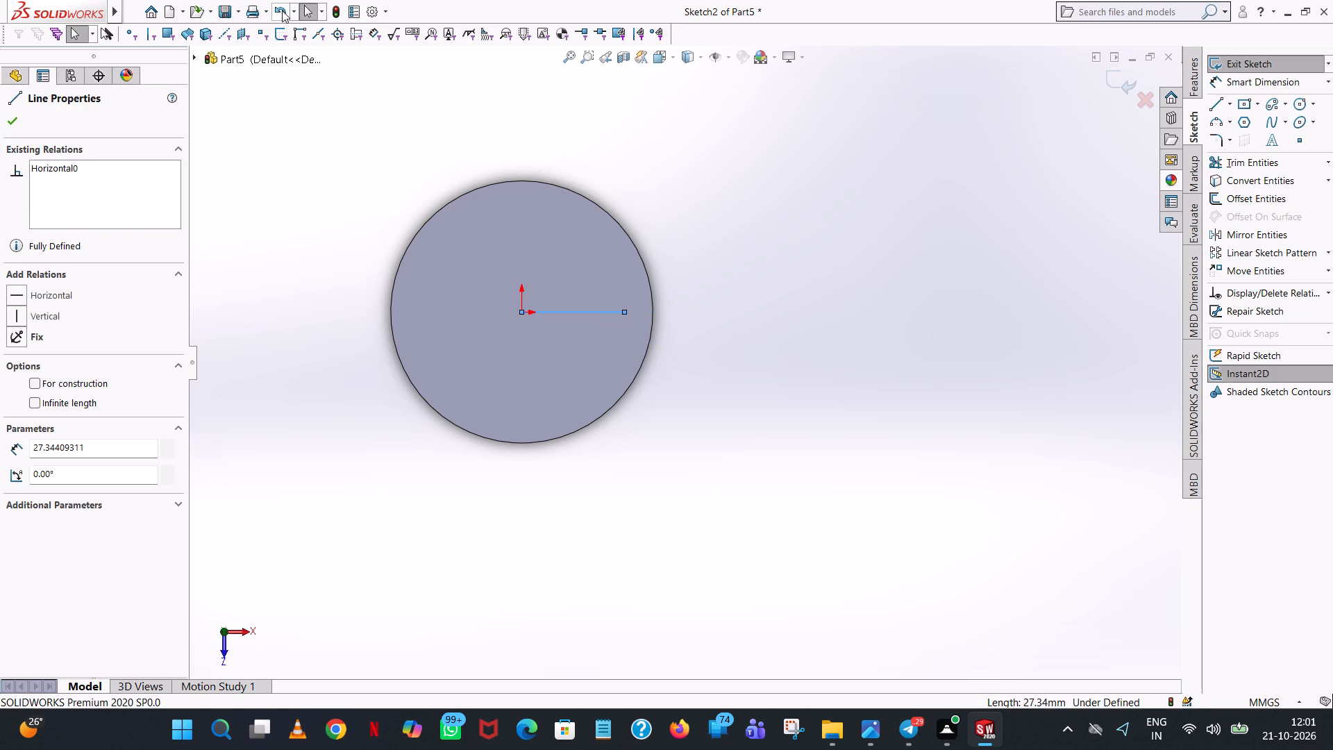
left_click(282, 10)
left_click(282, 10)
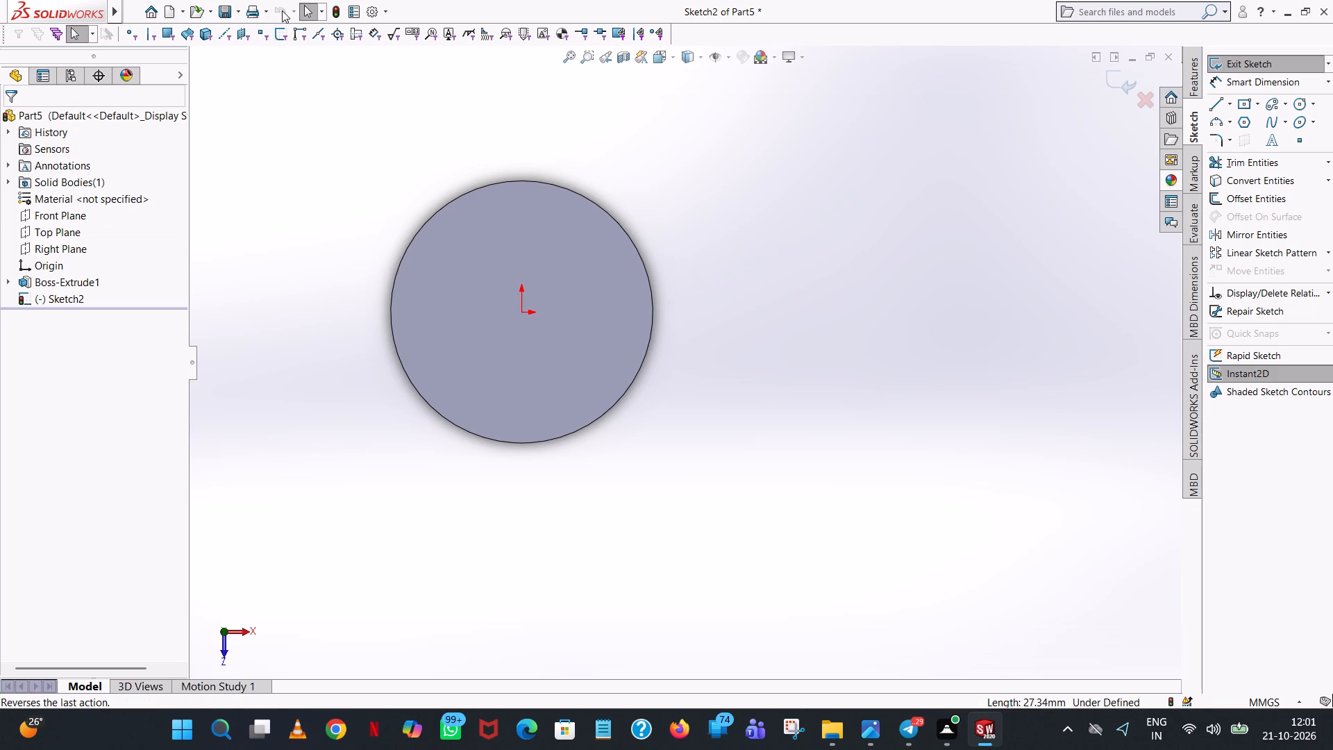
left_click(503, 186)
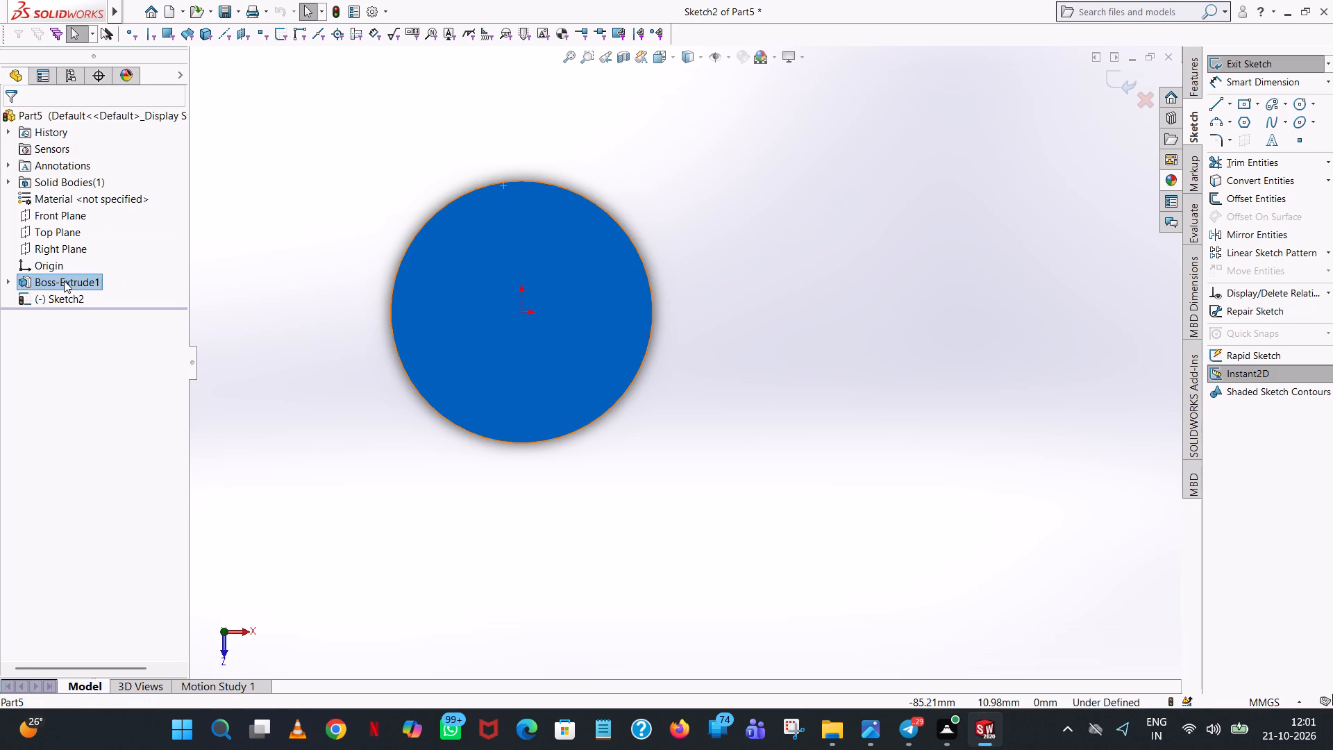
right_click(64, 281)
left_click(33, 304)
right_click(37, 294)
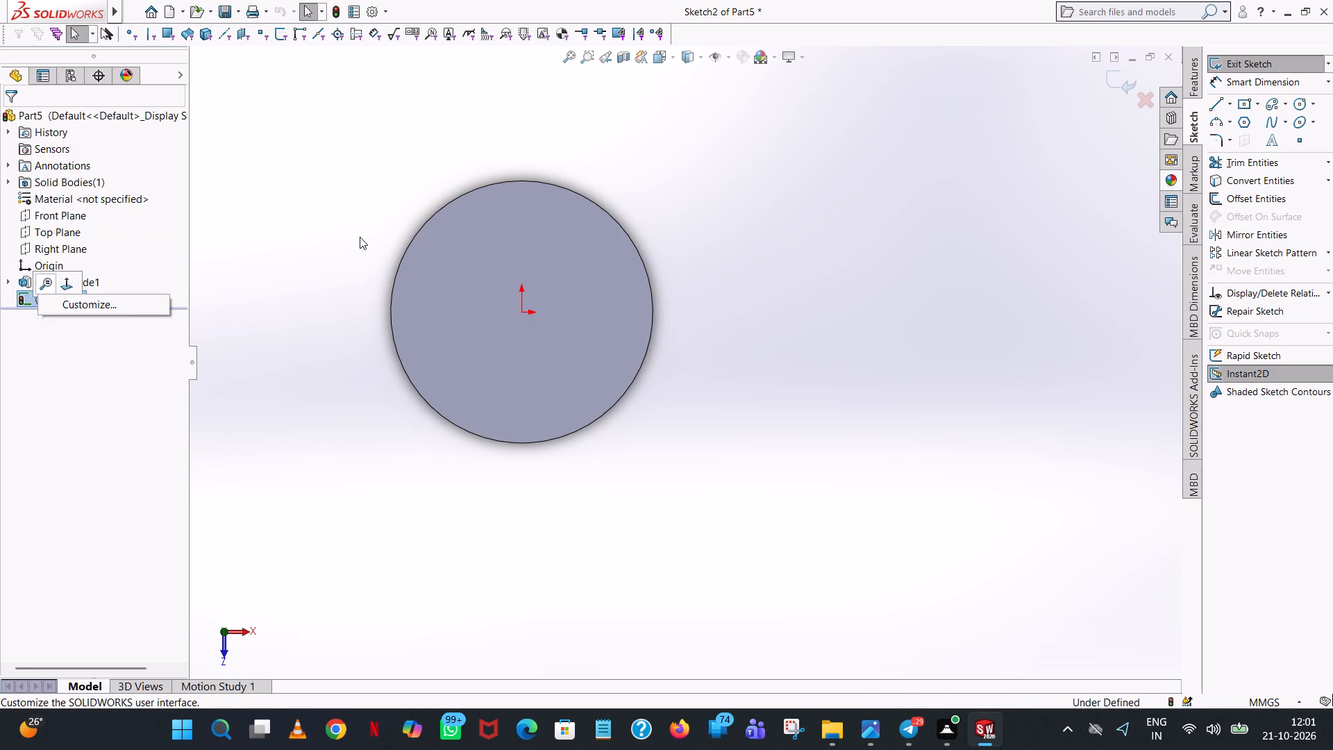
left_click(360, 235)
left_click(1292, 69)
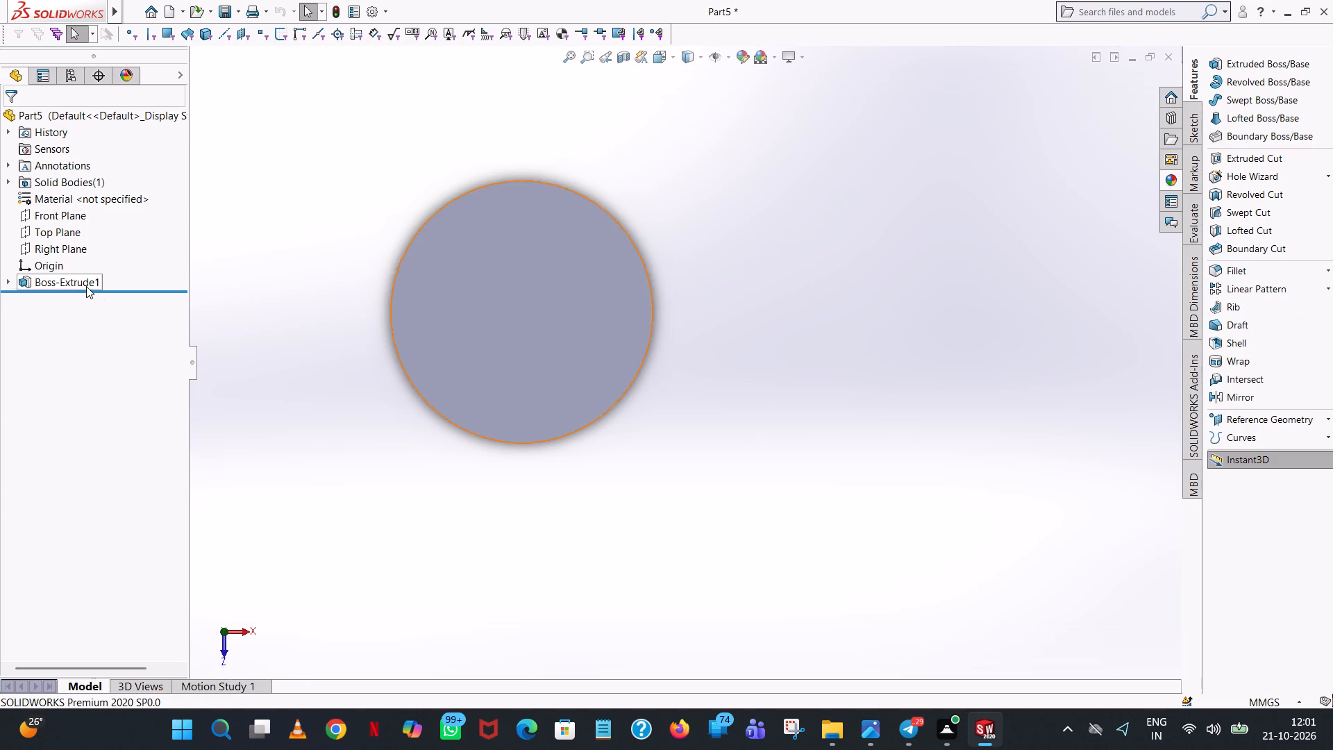
Edit the base sketch of the disc's extrusion, set the circle's diameter to 95 mm and rebuild the disc.
left_click(86, 286)
right_click(46, 284)
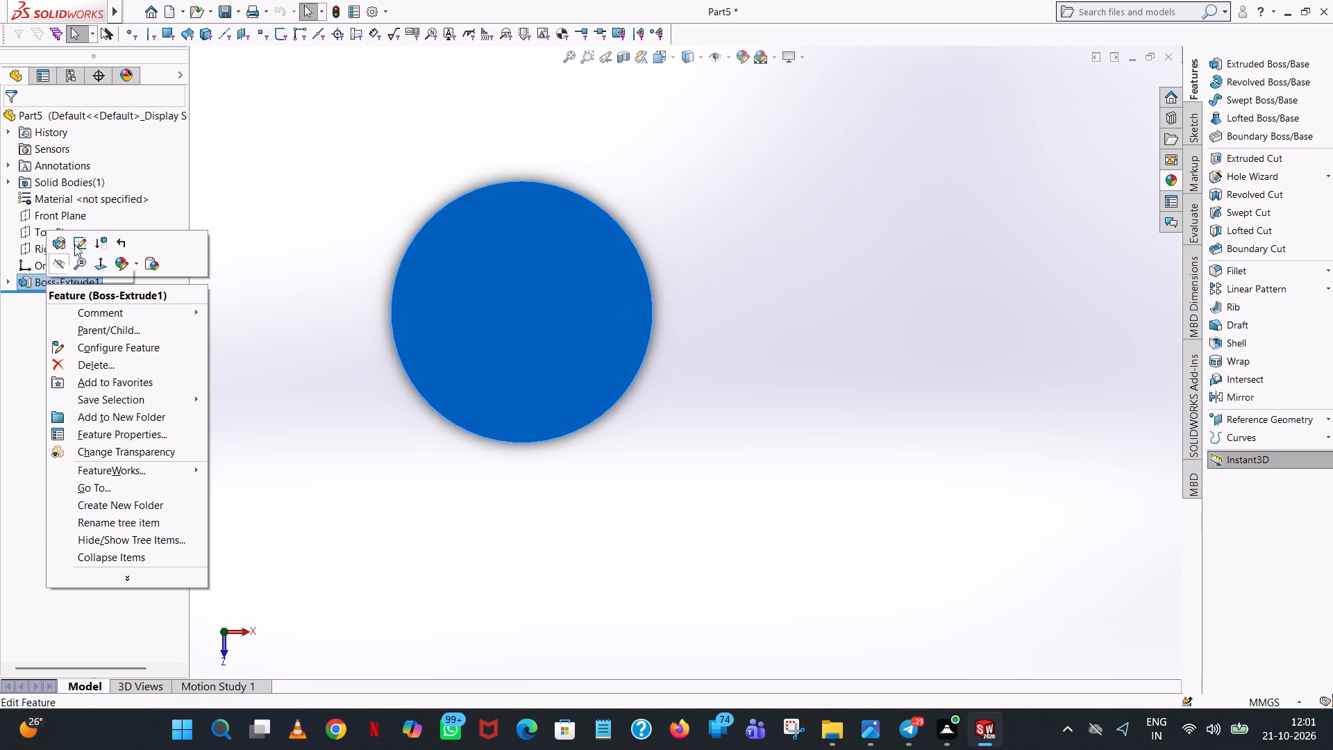
left_click(80, 240)
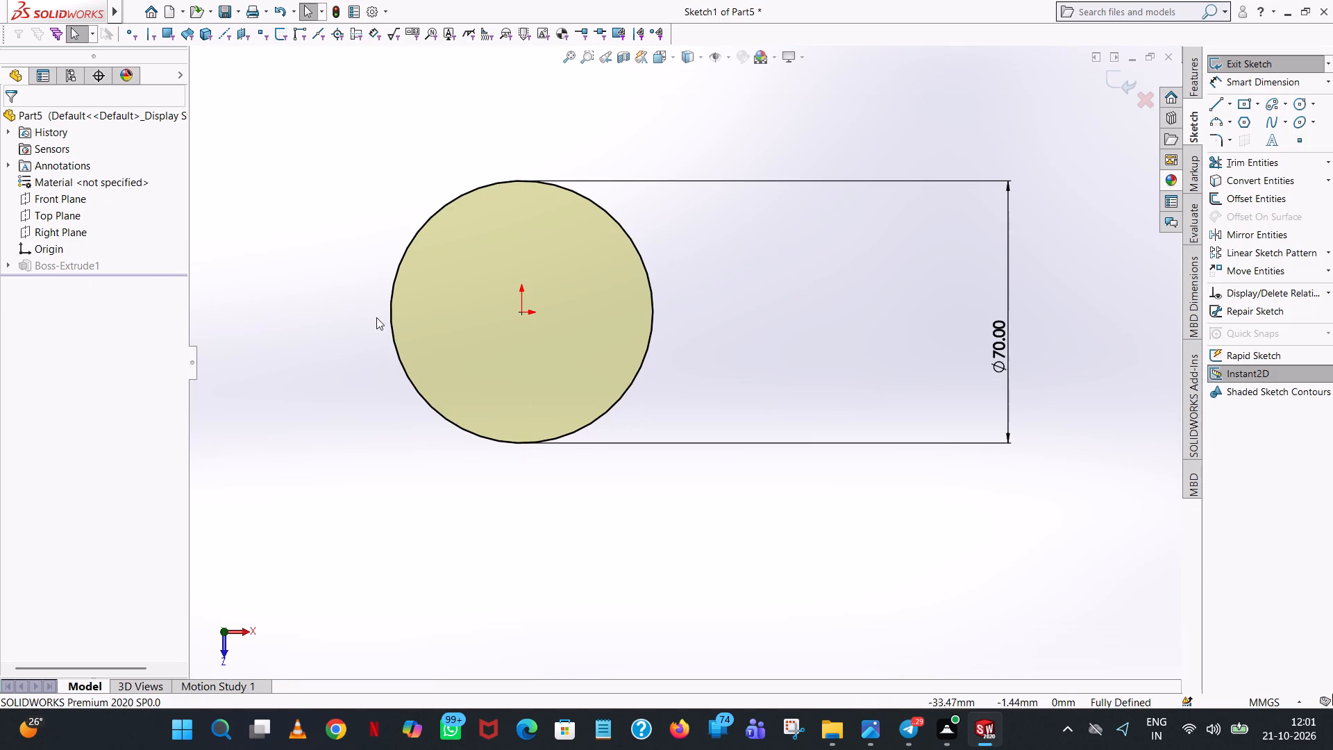
left_click(1000, 351)
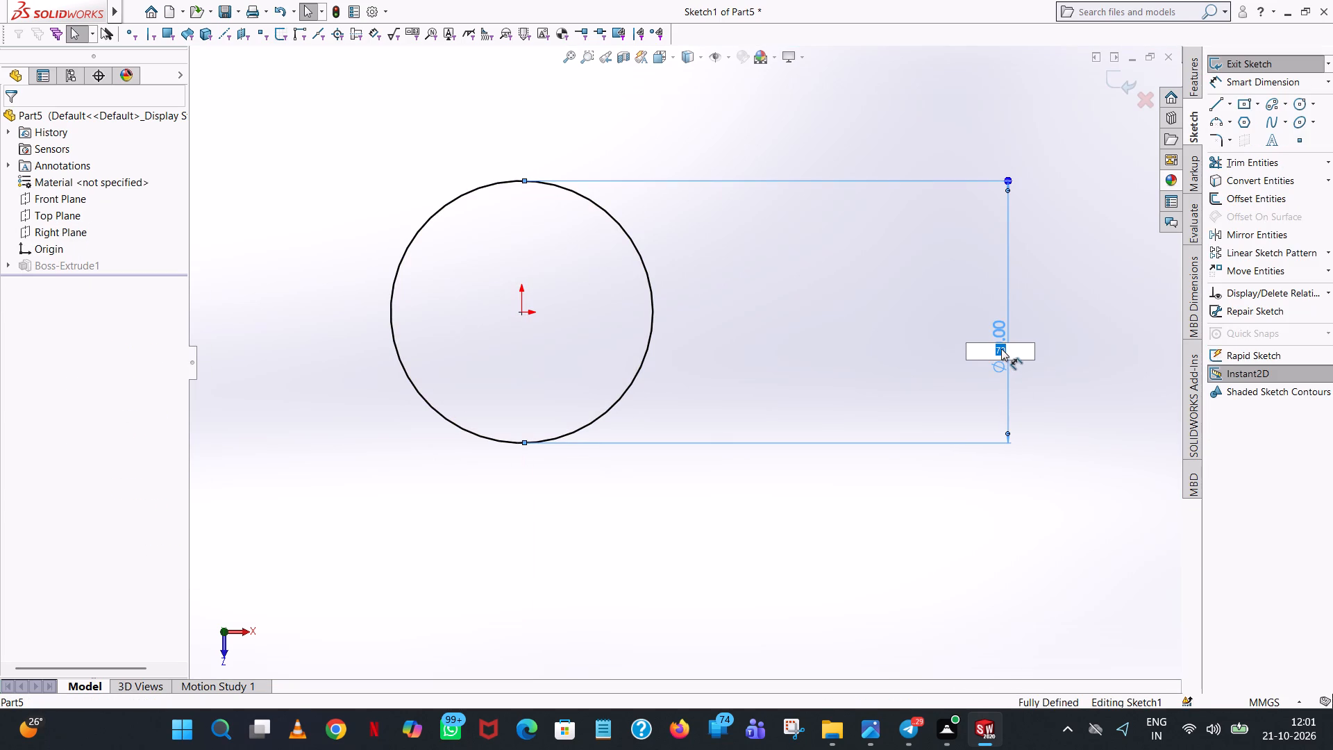
type("95")
key("Return")
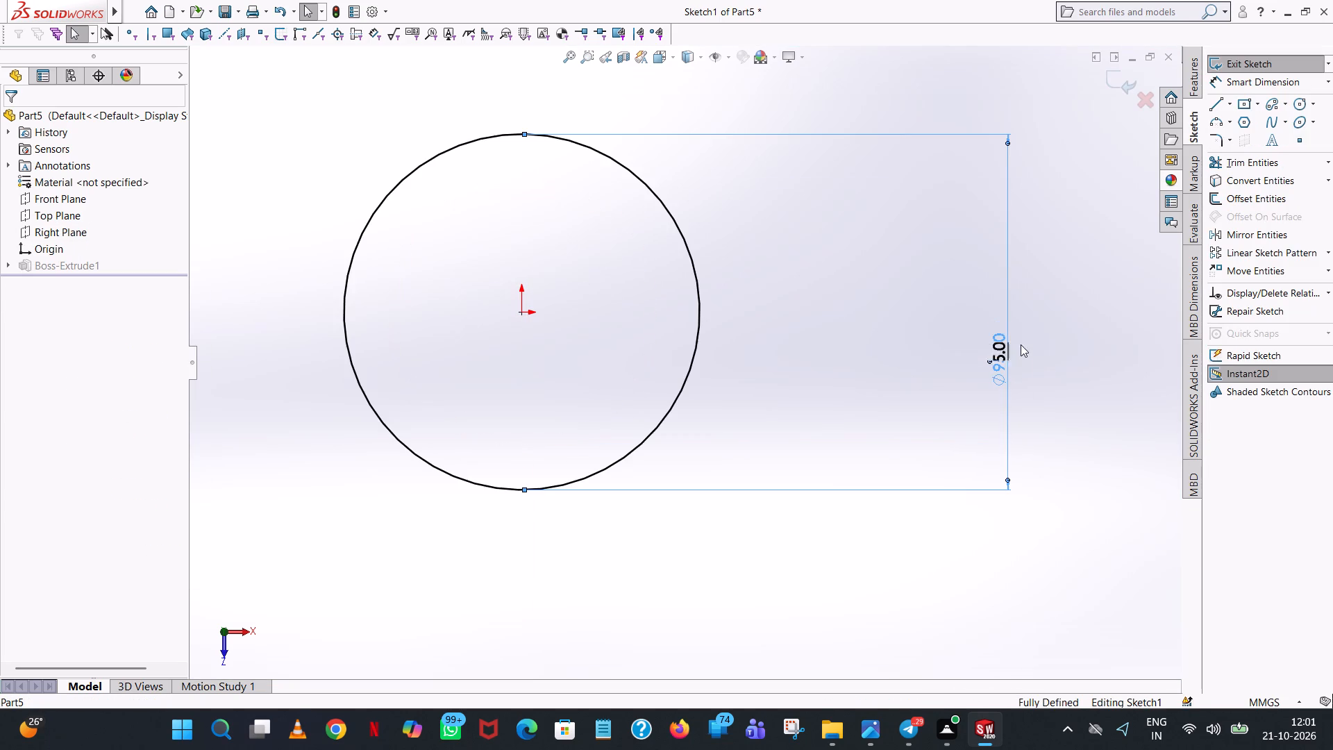
left_click(1099, 298)
left_click(432, 78)
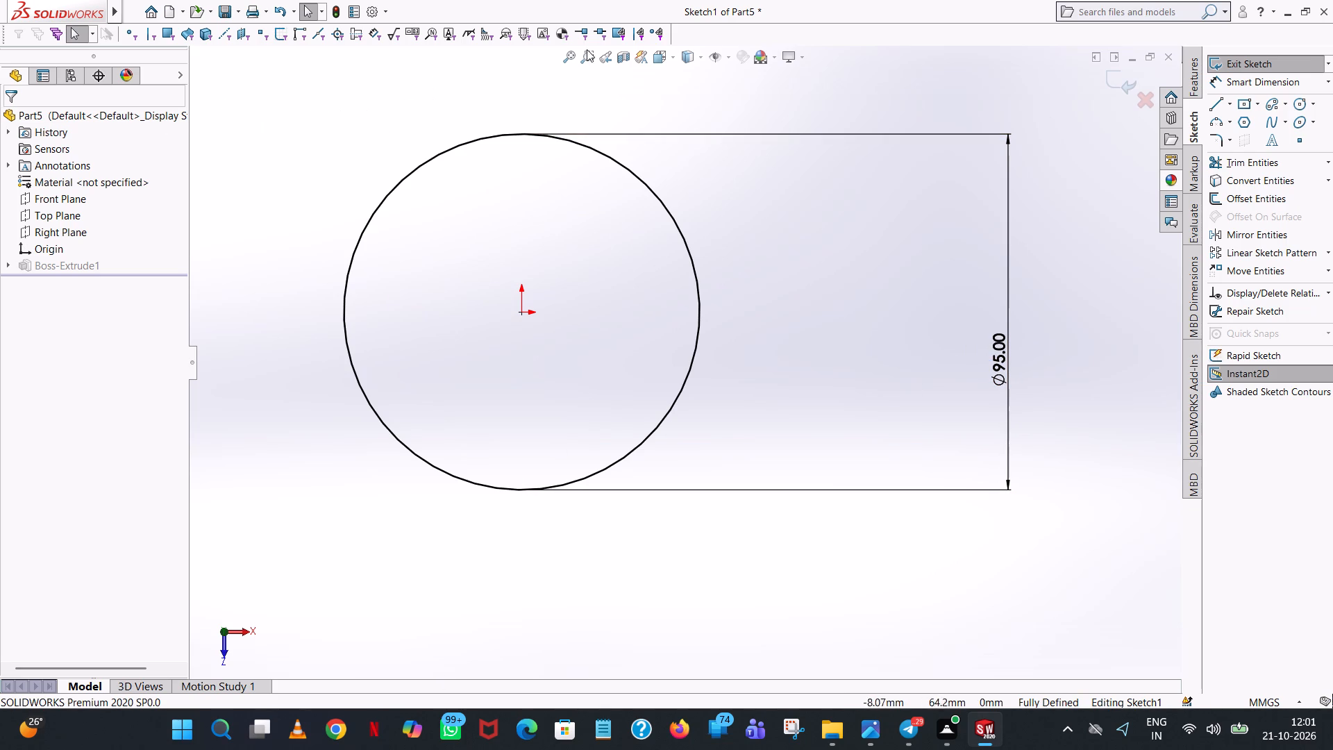
left_click(1232, 60)
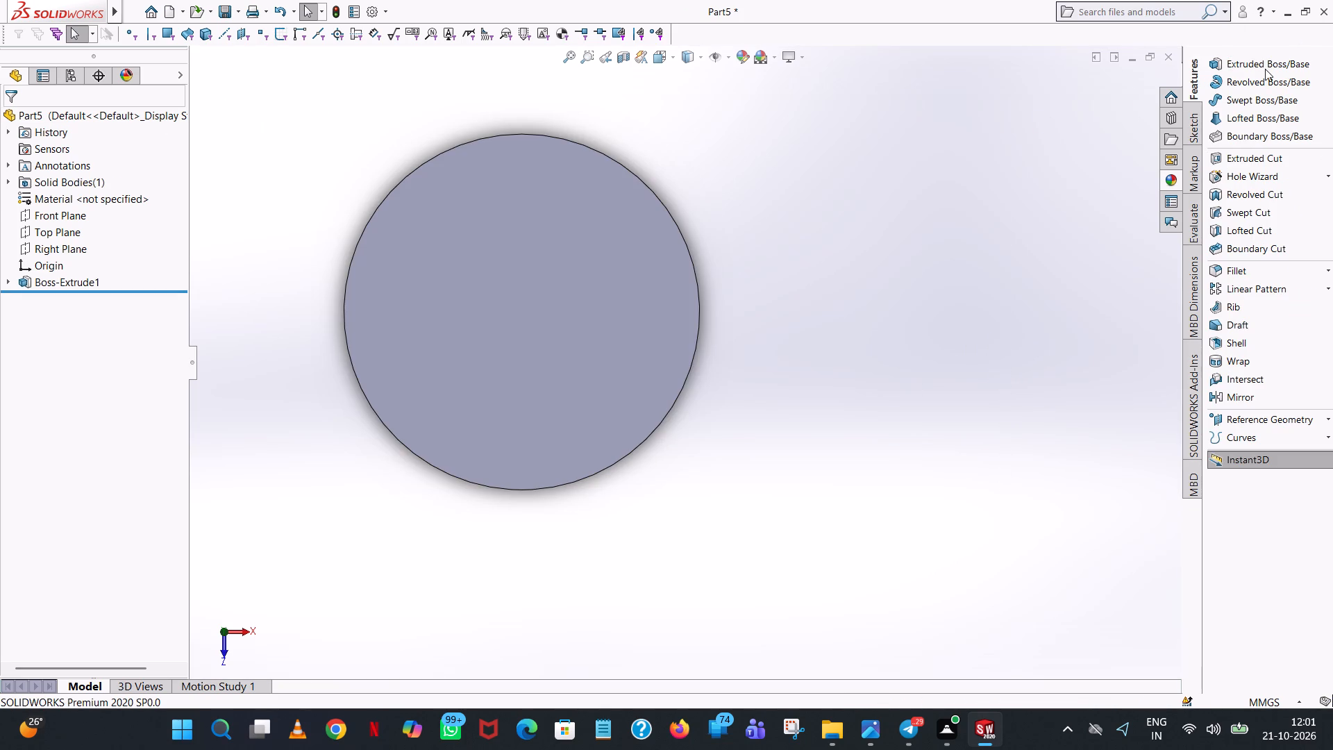
Start an extruded cut sketch on the disc's upper face and draw a horizontal 37.5 mm (75/2) line from the origin.
left_click(1241, 151)
left_click(519, 206)
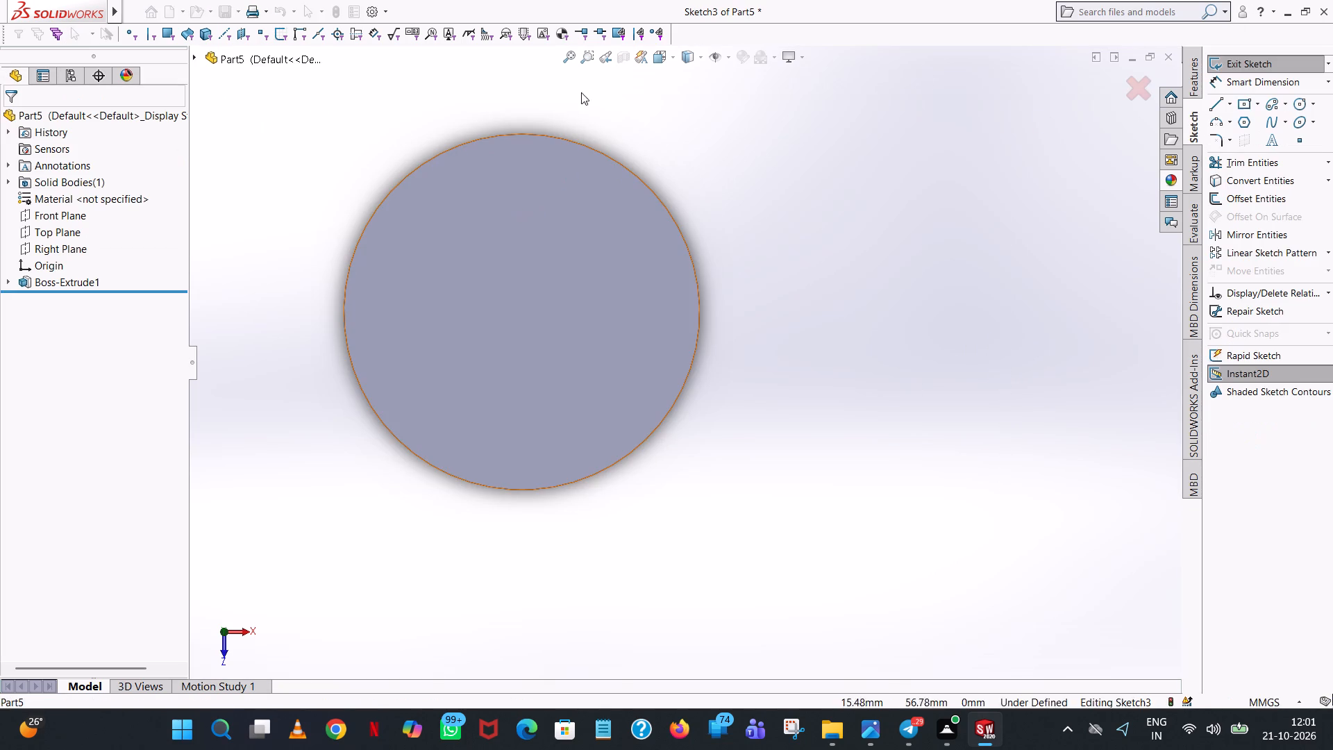
left_click(677, 58)
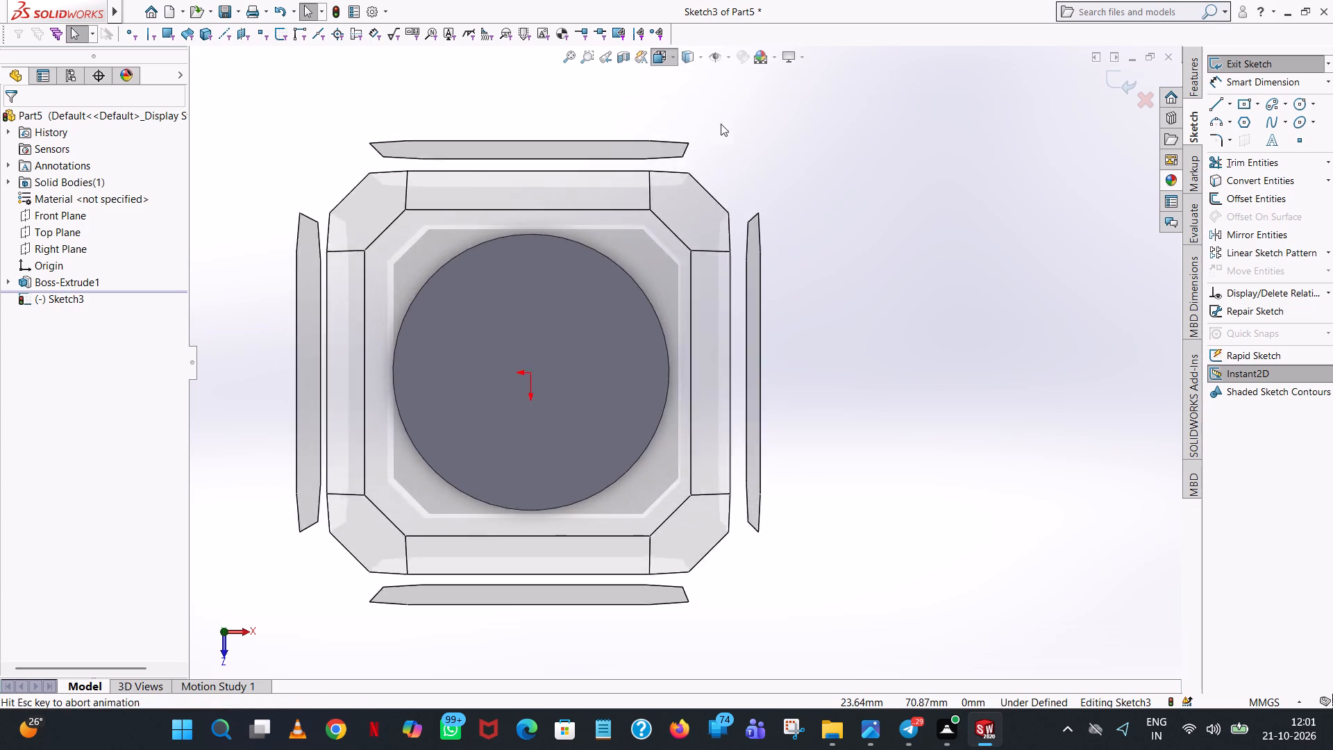
left_click(741, 134)
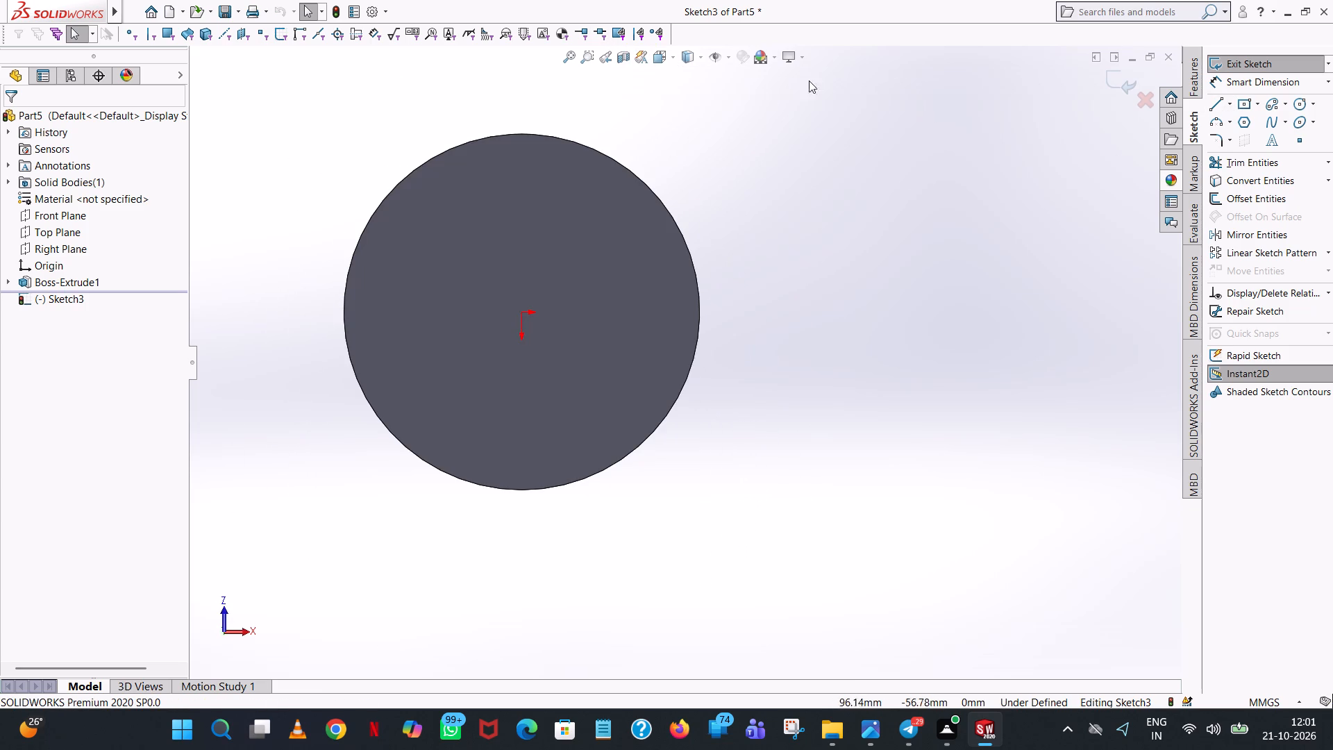
left_click(674, 58)
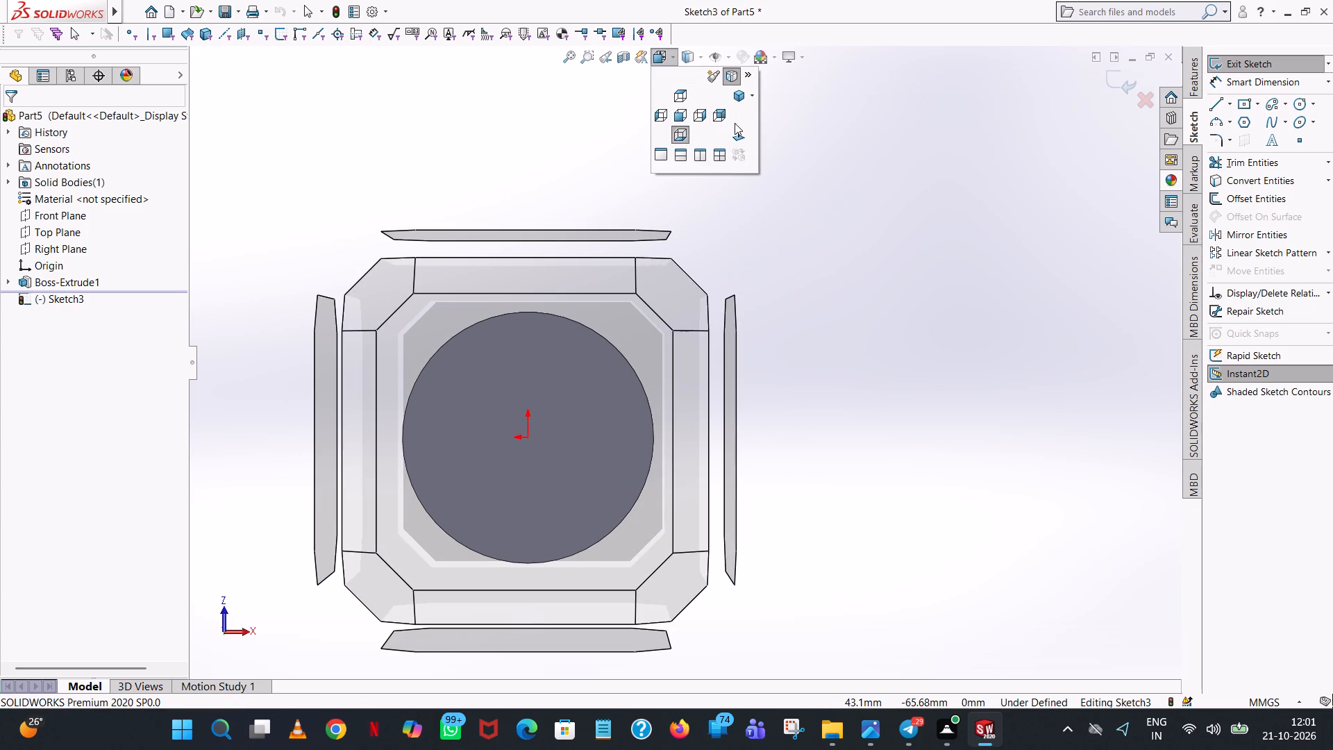
left_click(739, 131)
left_click(1213, 99)
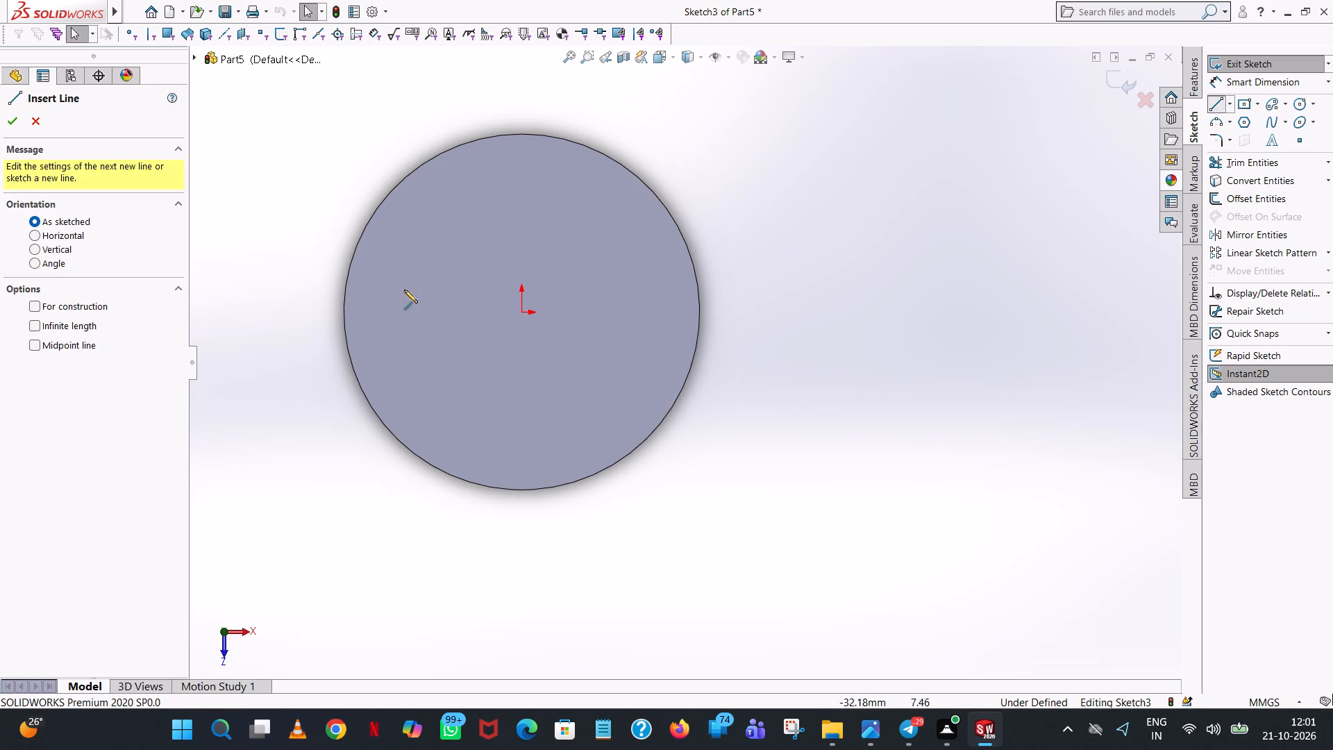
left_click(522, 312)
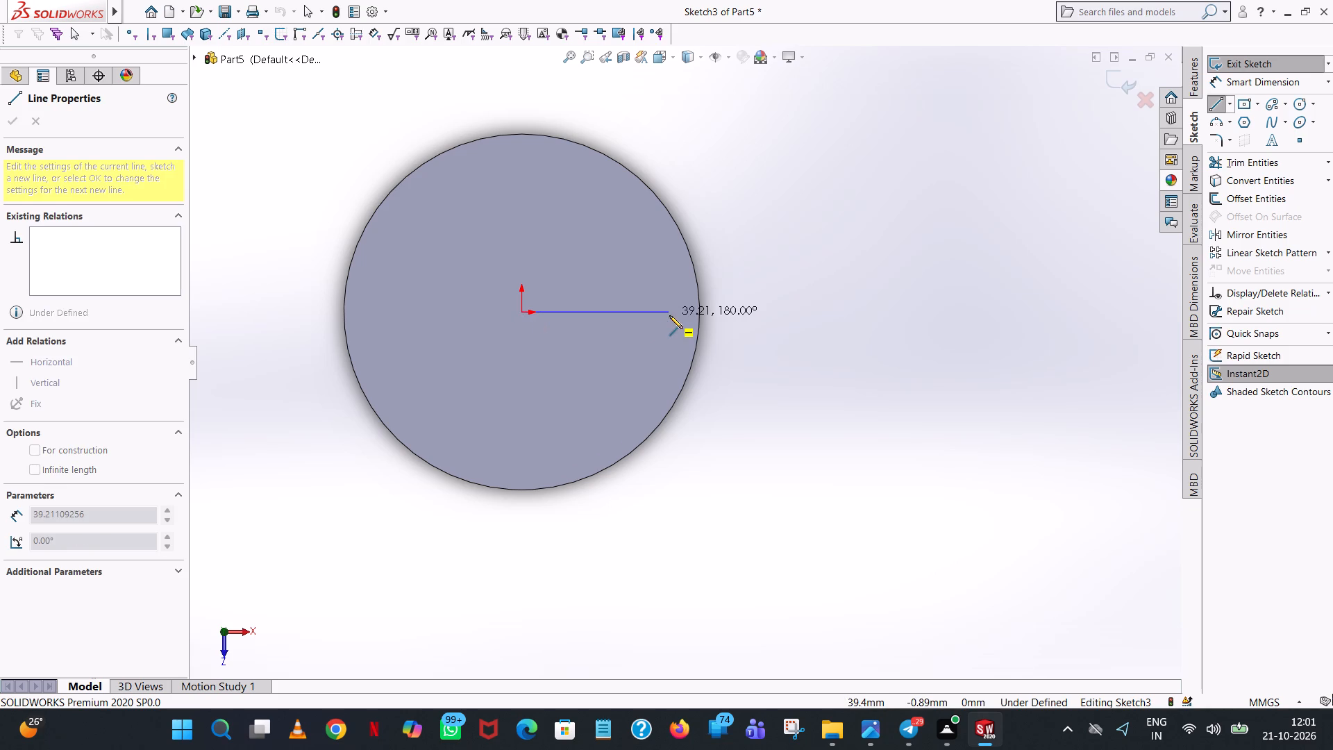
left_click(669, 315)
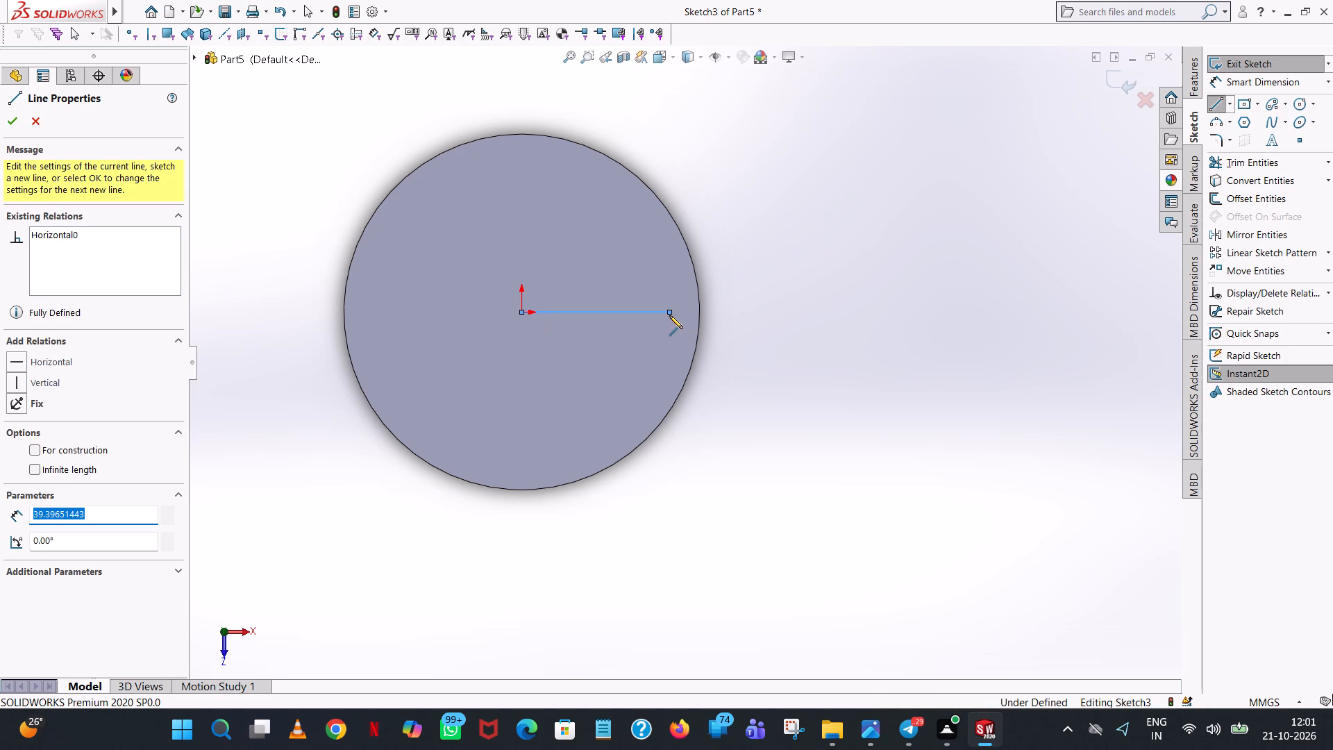
type("75/")
key("2")
key("Return")
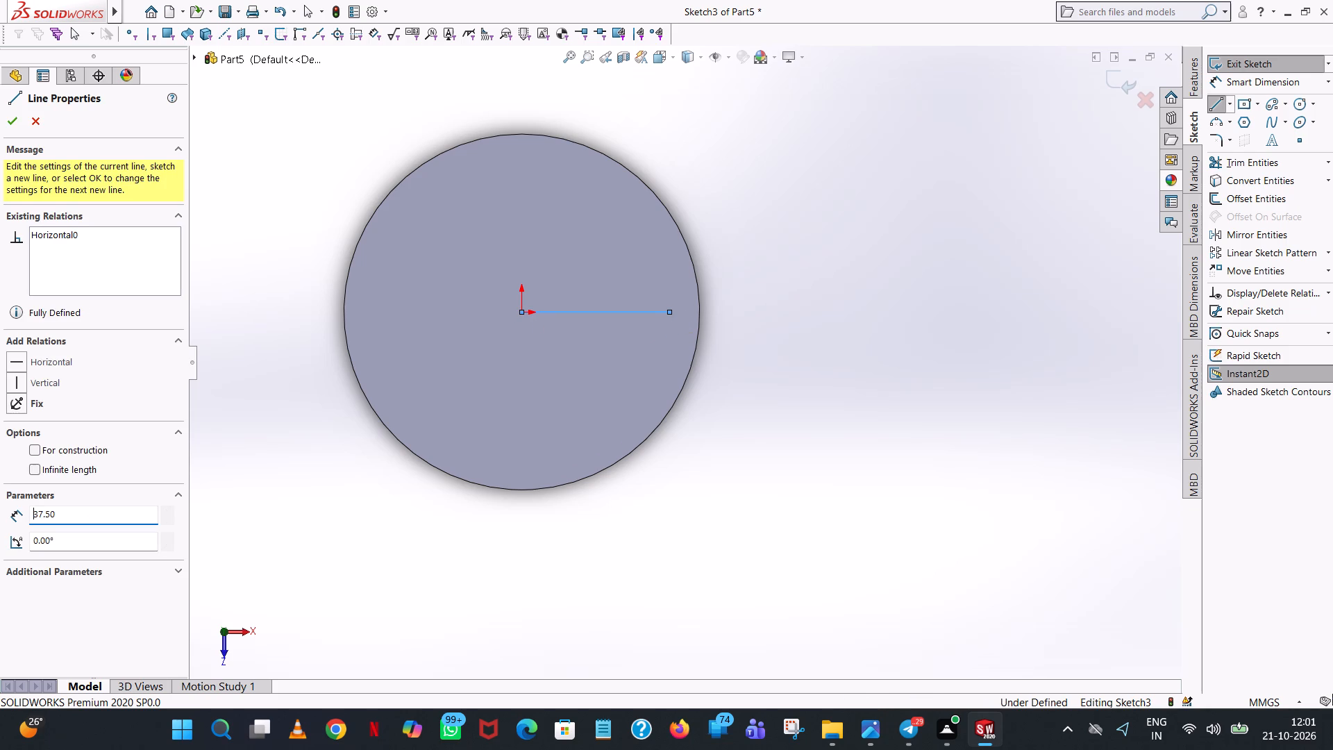
right_click(669, 315)
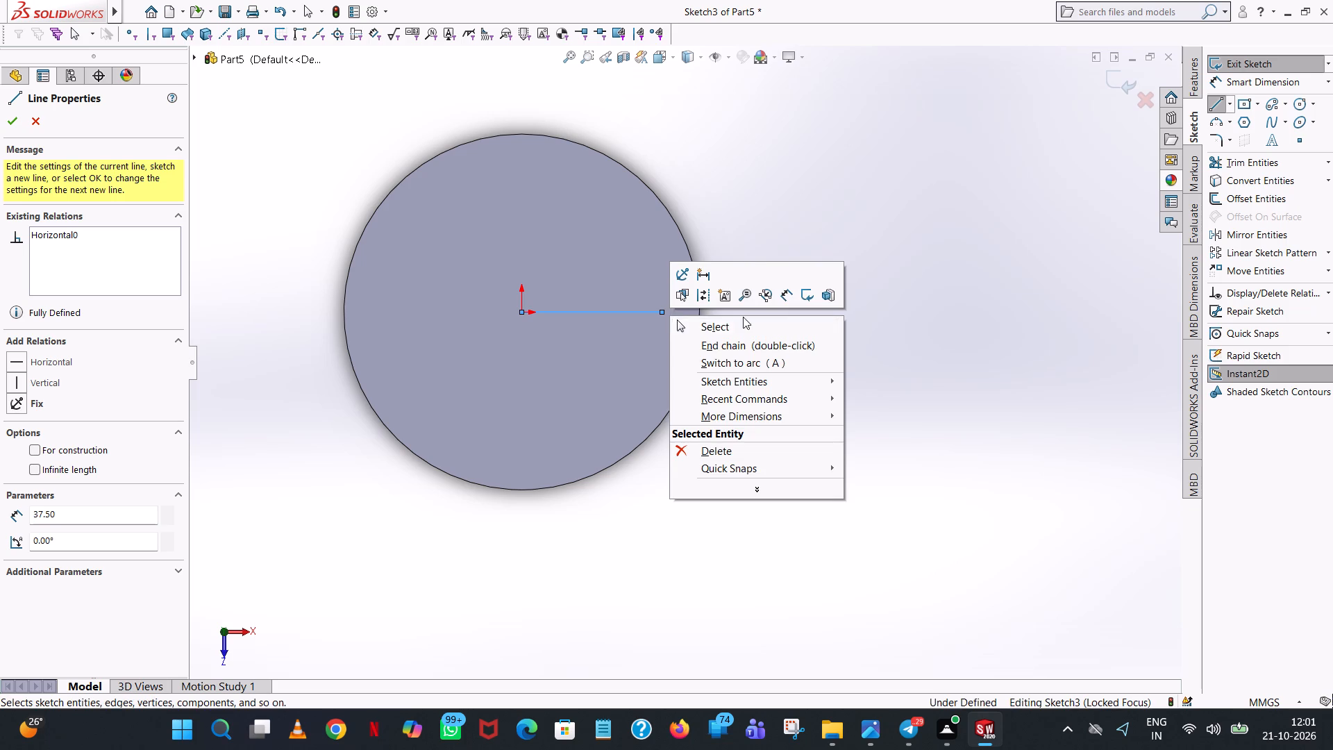
left_click(762, 333)
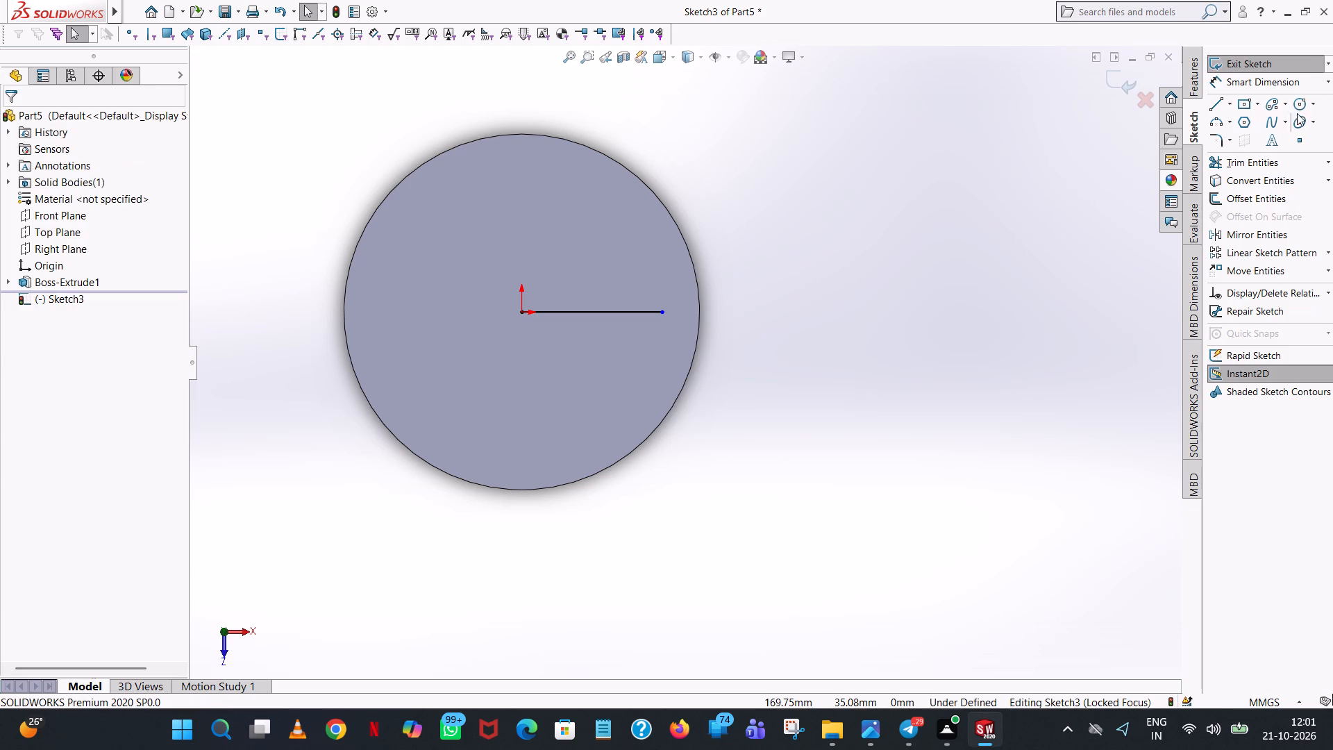
Draw a circle centred on the outer endpoint of the horizontal line and set its radius to 4 mm.
left_click(1304, 108)
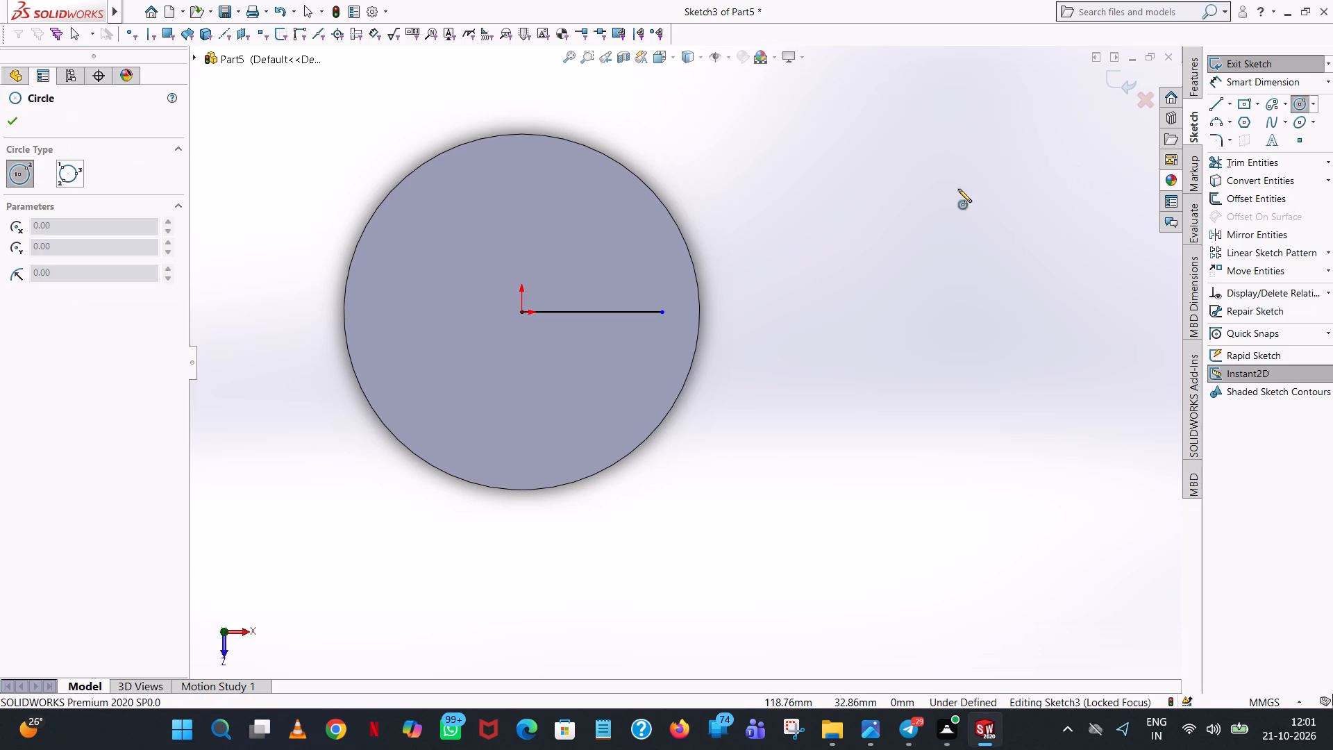
left_click(664, 315)
left_click(666, 298)
key("2")
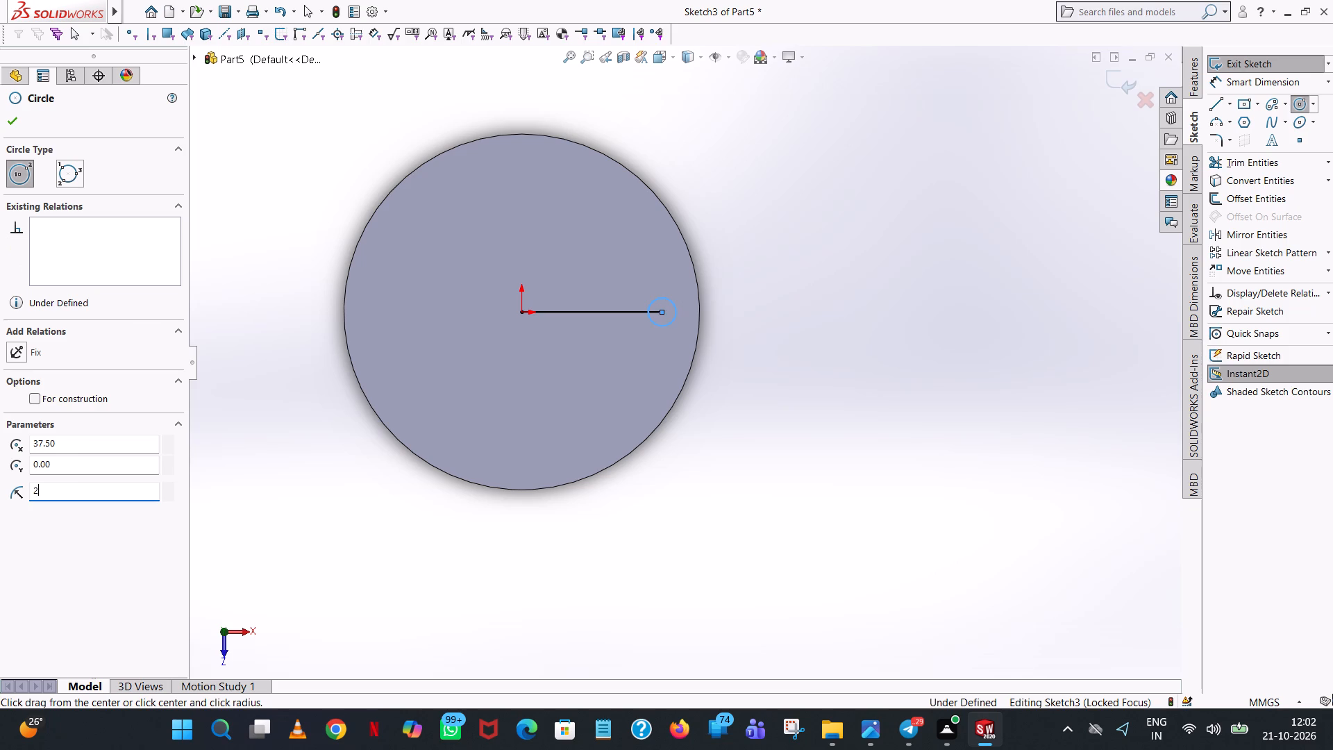
key("Return")
double_click(92, 499)
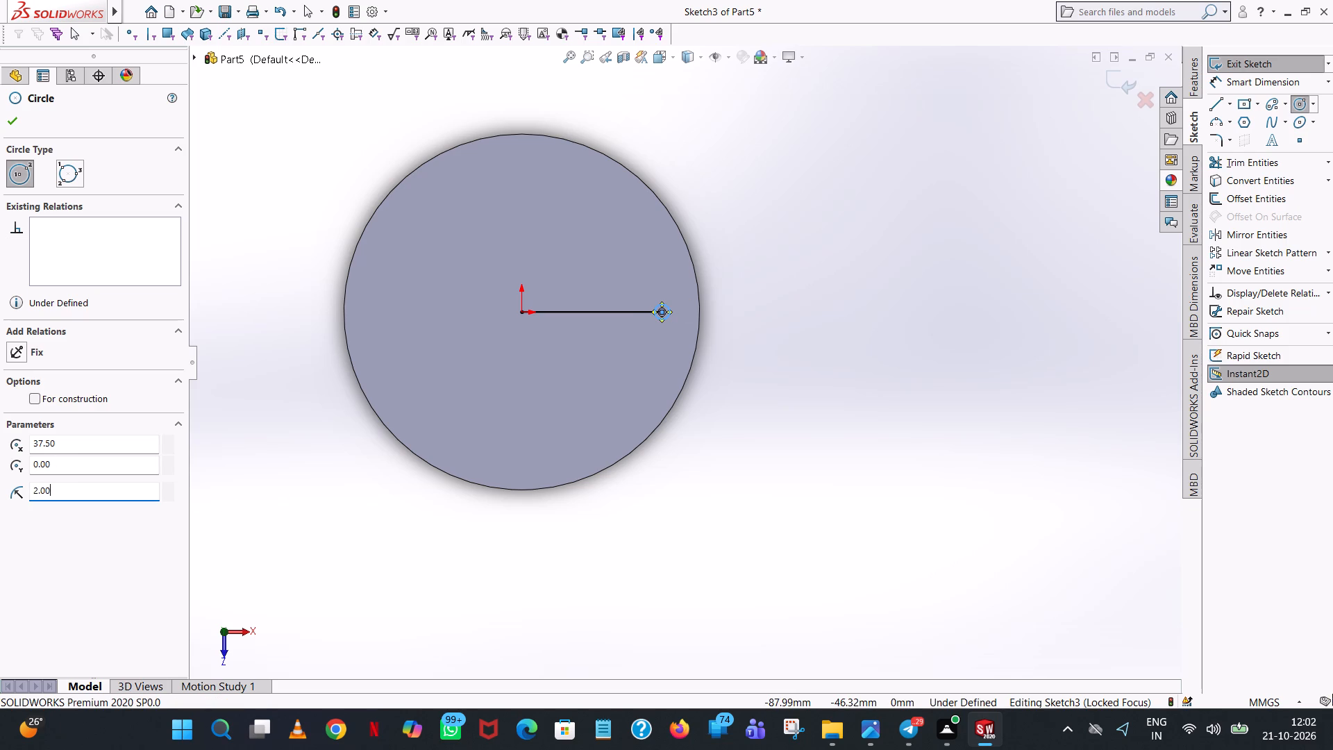
key("4")
key("Return")
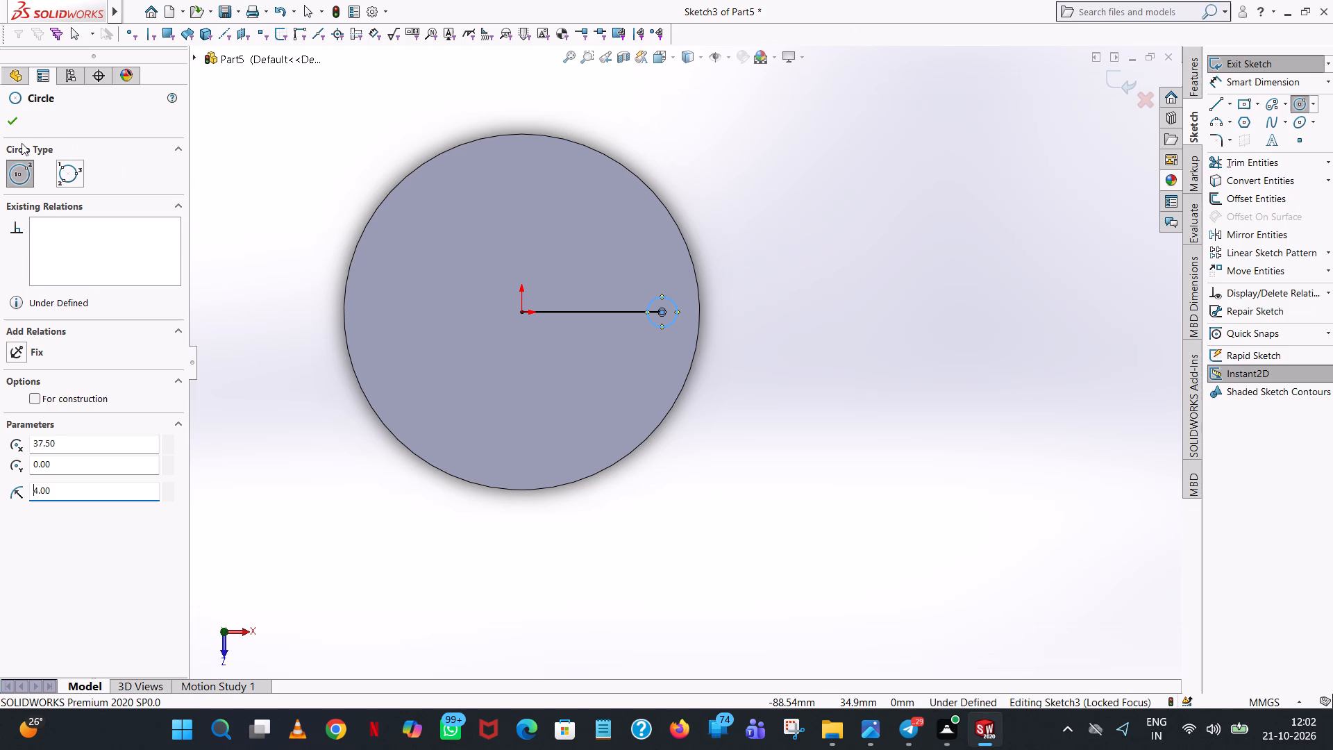
left_click(16, 115)
left_click(851, 201)
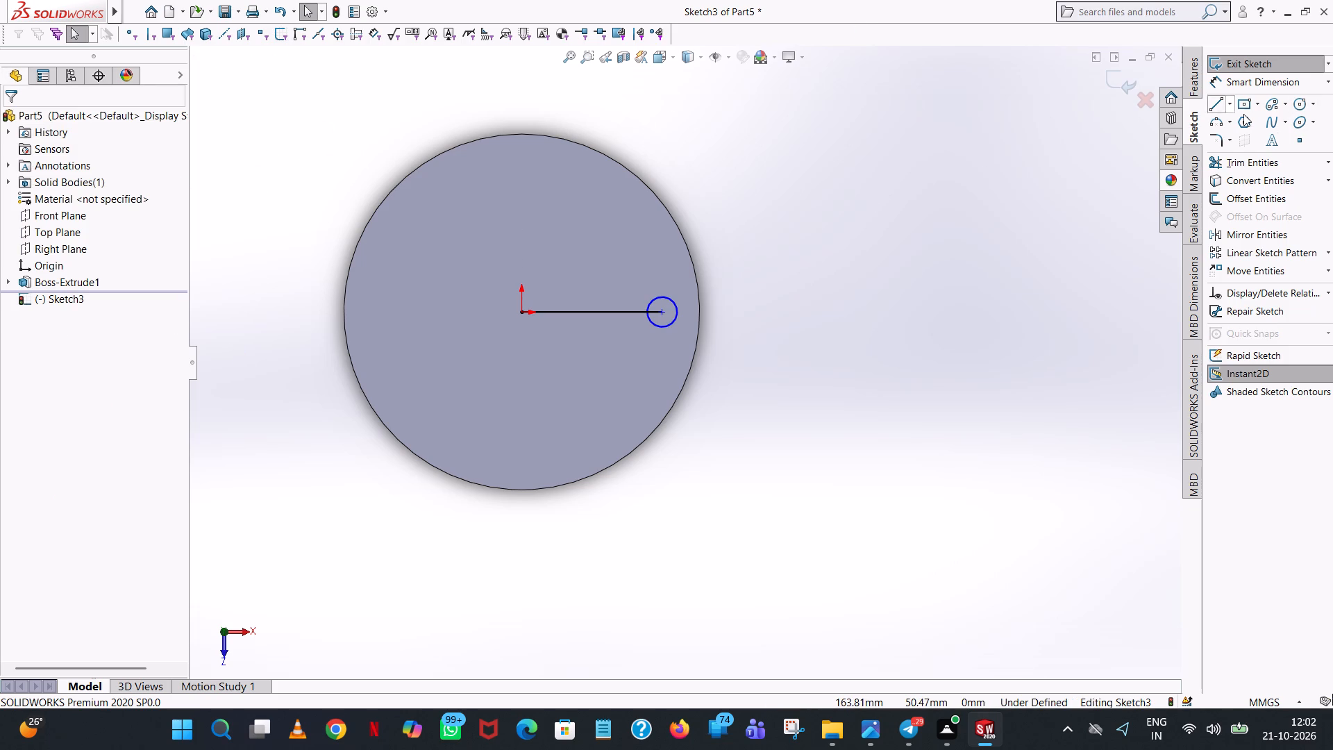
Dimension the small circle's diameter with Smart Dimension.
left_click(1284, 84)
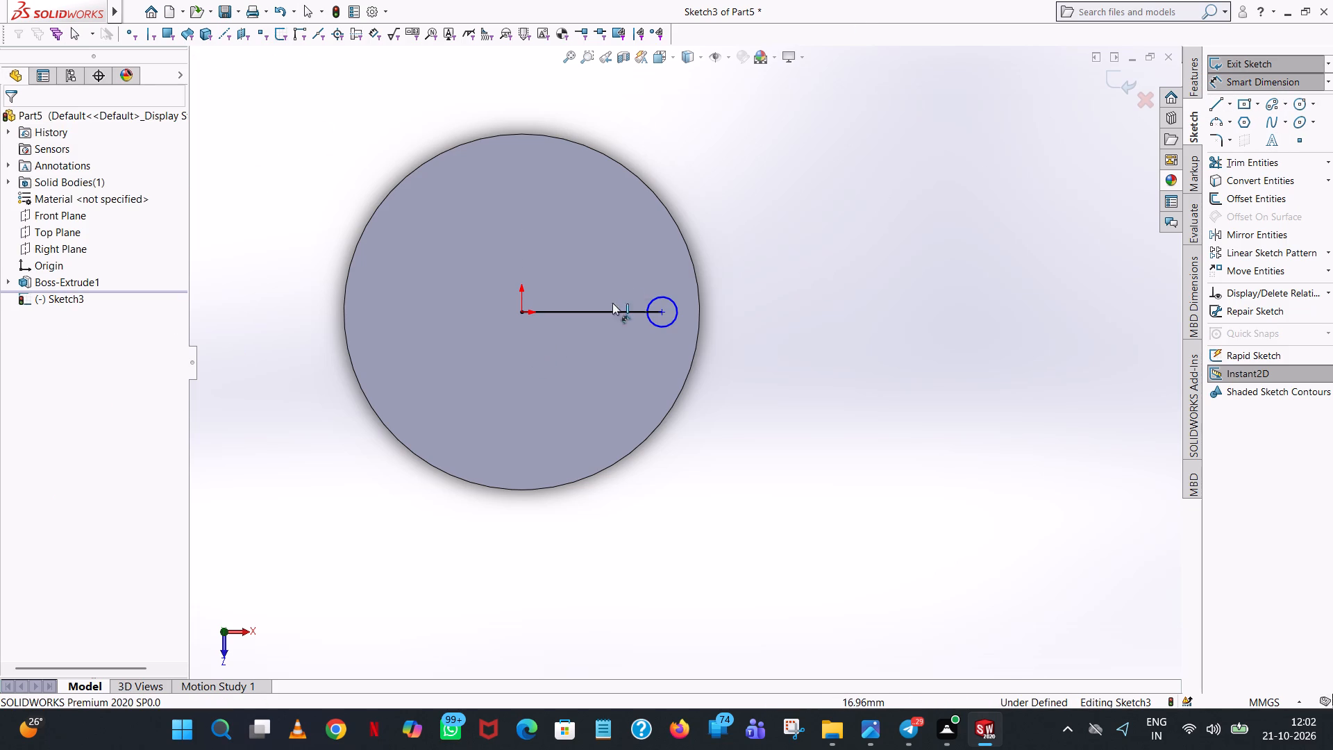
left_click(676, 297)
left_click(673, 301)
left_click(932, 298)
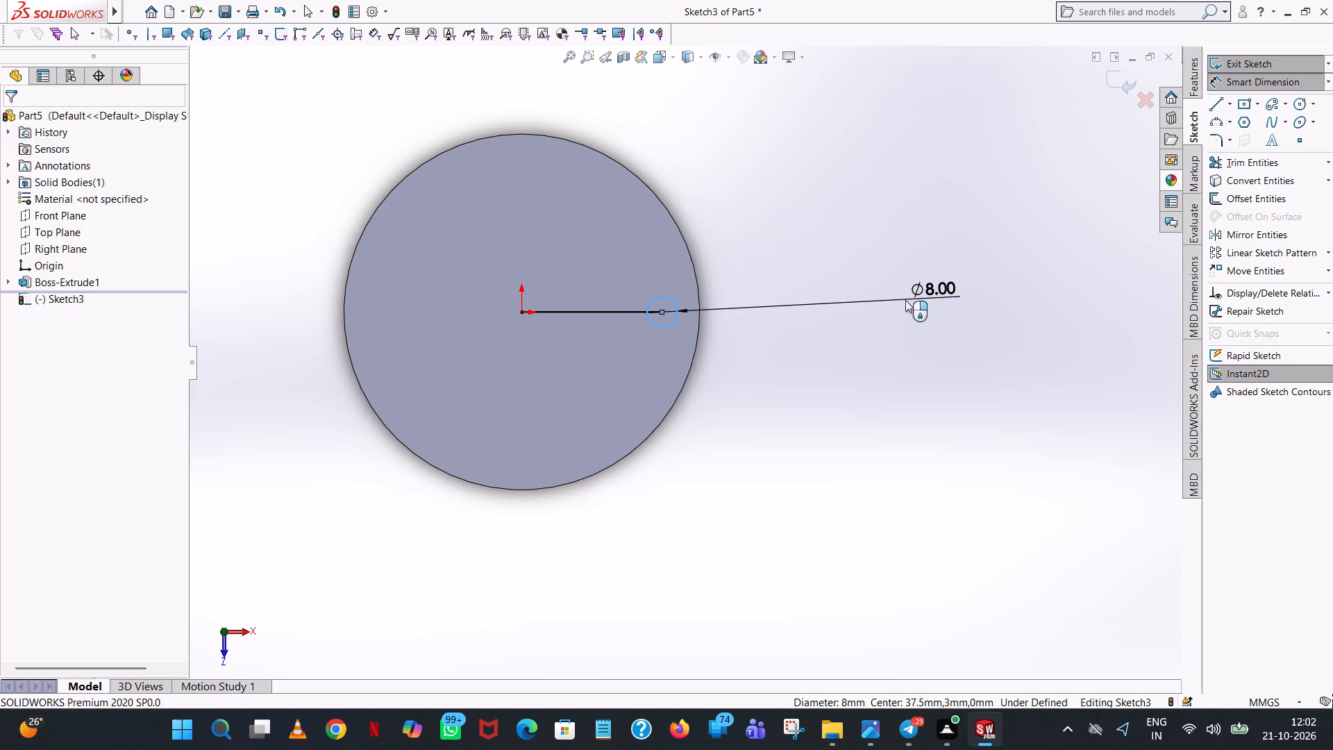
left_click(872, 275)
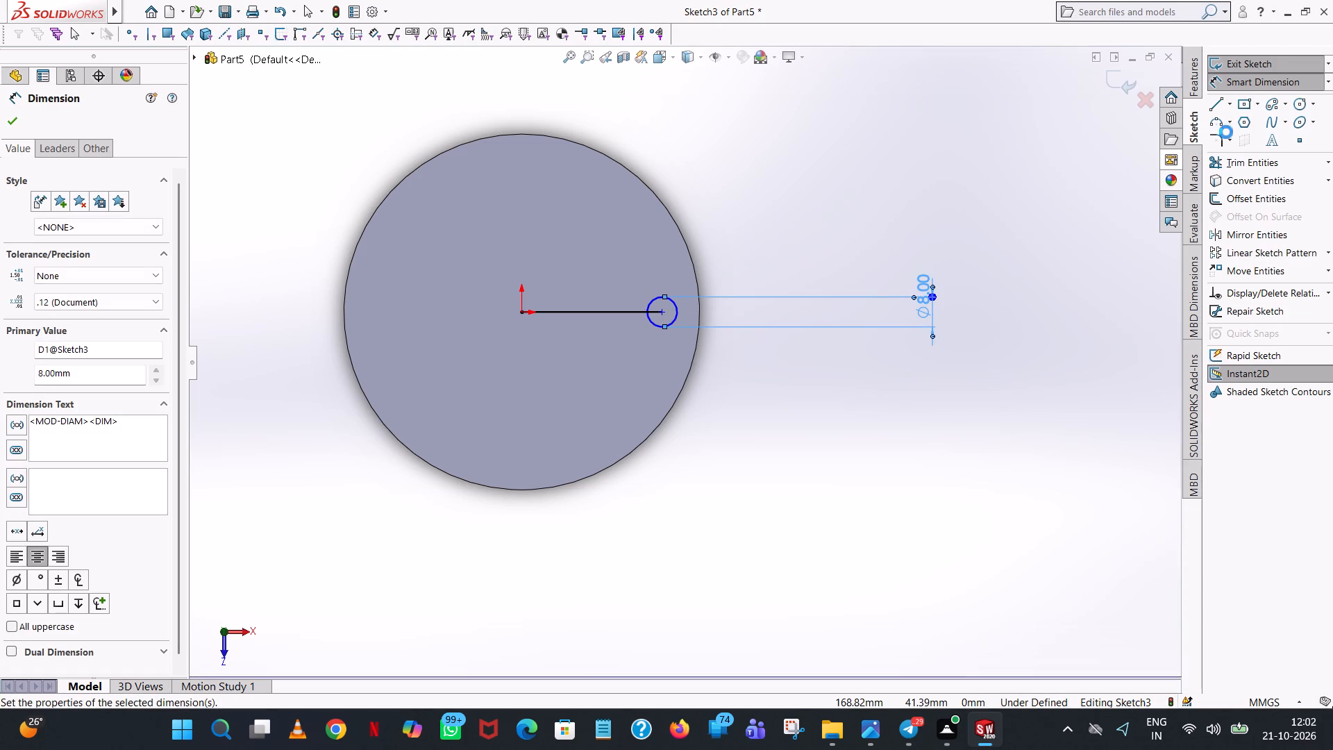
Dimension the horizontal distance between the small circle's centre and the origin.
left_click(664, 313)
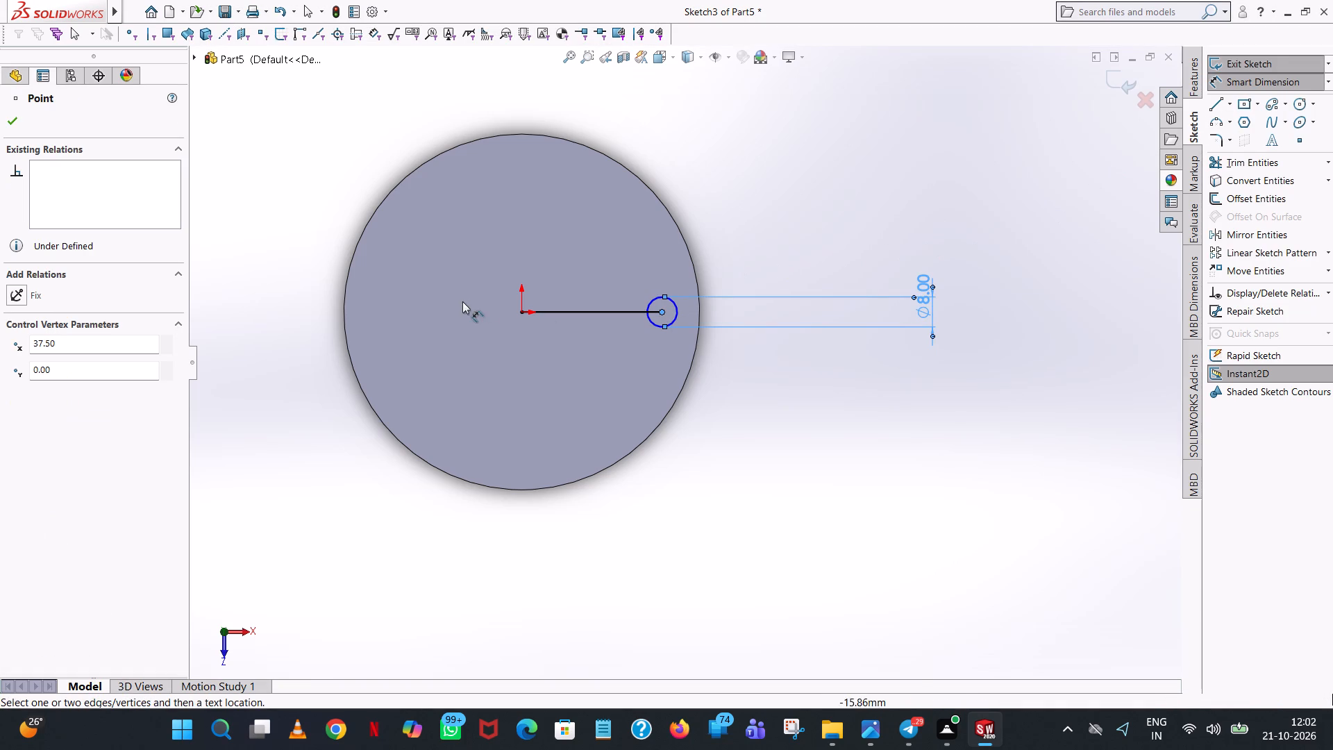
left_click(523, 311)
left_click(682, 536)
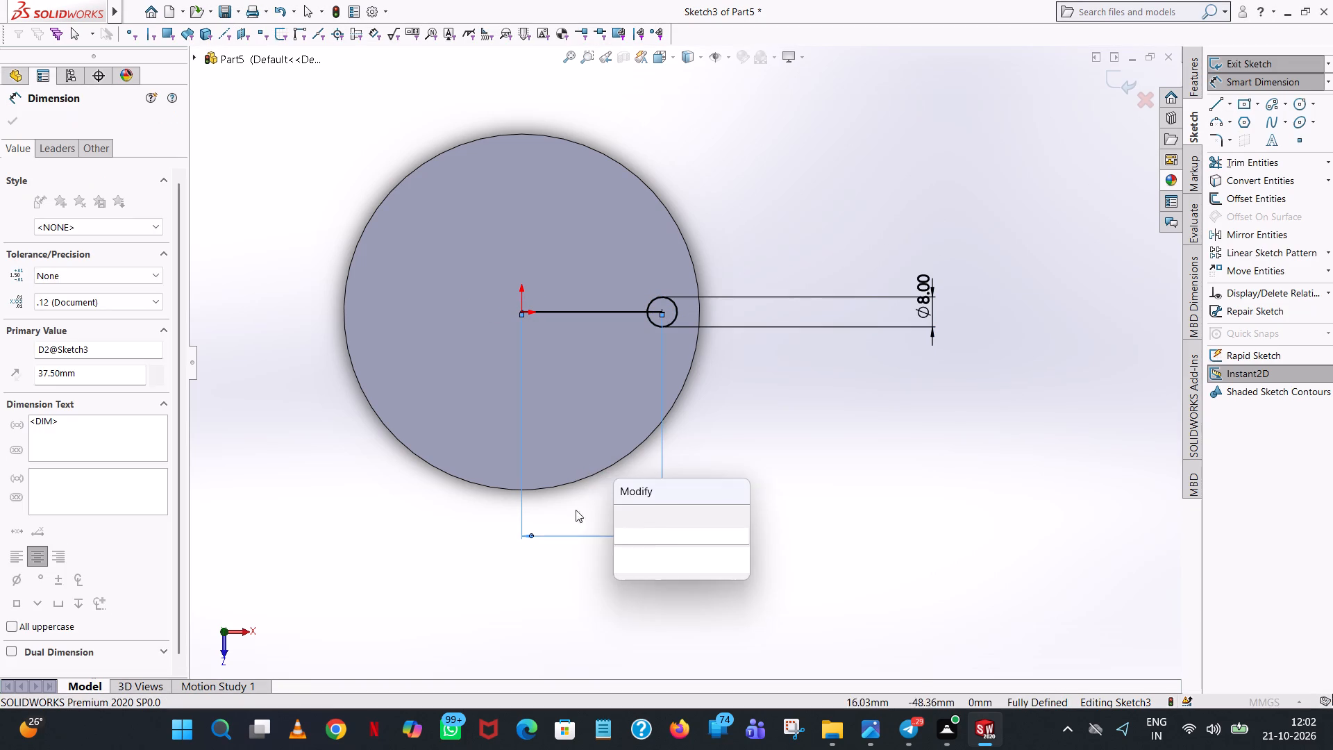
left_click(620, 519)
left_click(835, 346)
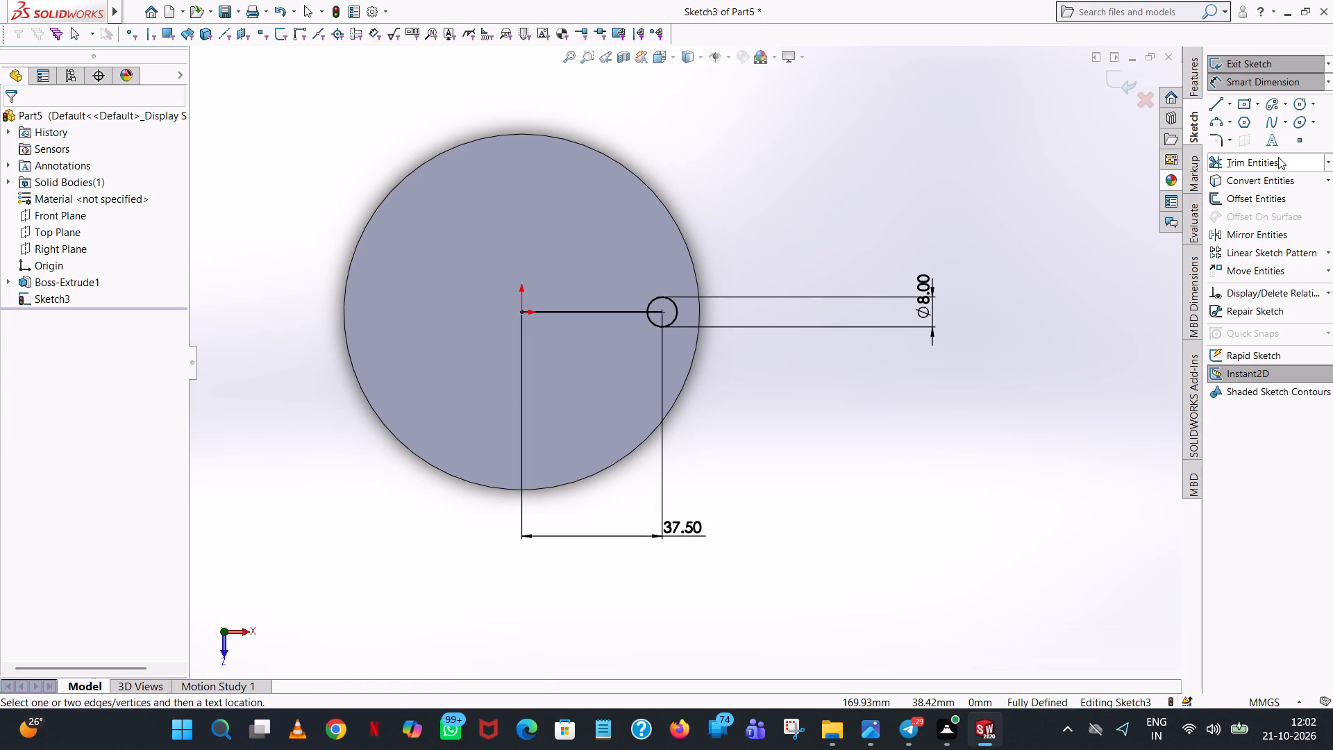
Trim away the horizontal line between the origin and the small circle's centre.
left_click(1278, 157)
left_click(658, 312)
left_click(605, 310)
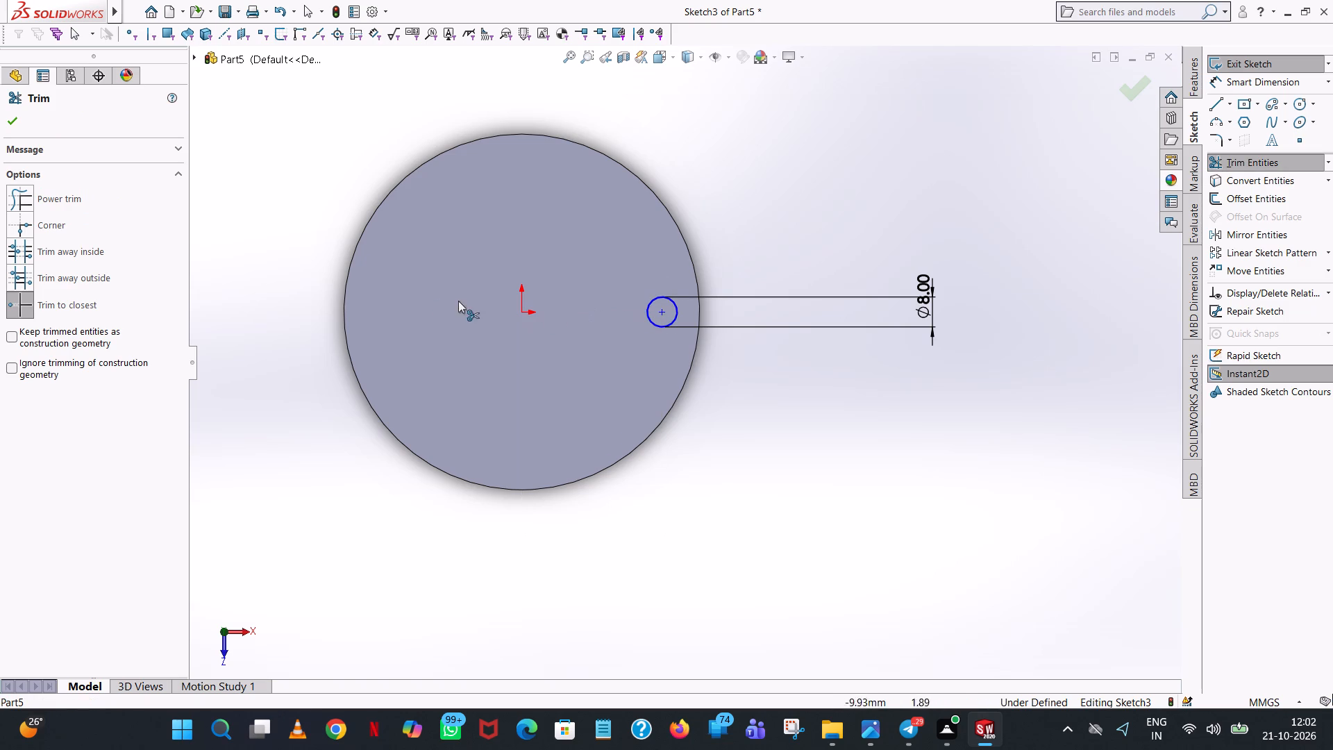
left_click(25, 128)
left_click(15, 125)
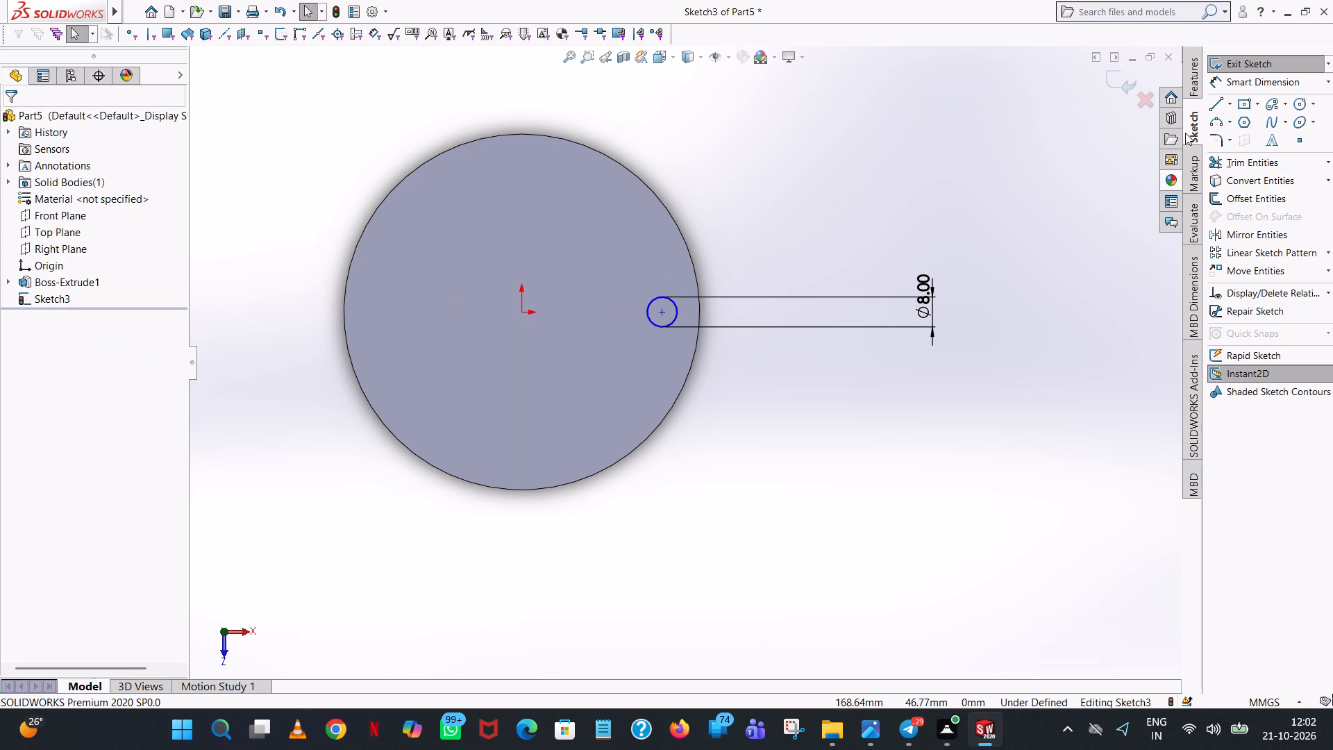
Dimension the horizontal distance from the origin to the small circle's centre, placing it below the disc.
left_click(1231, 76)
left_click(523, 312)
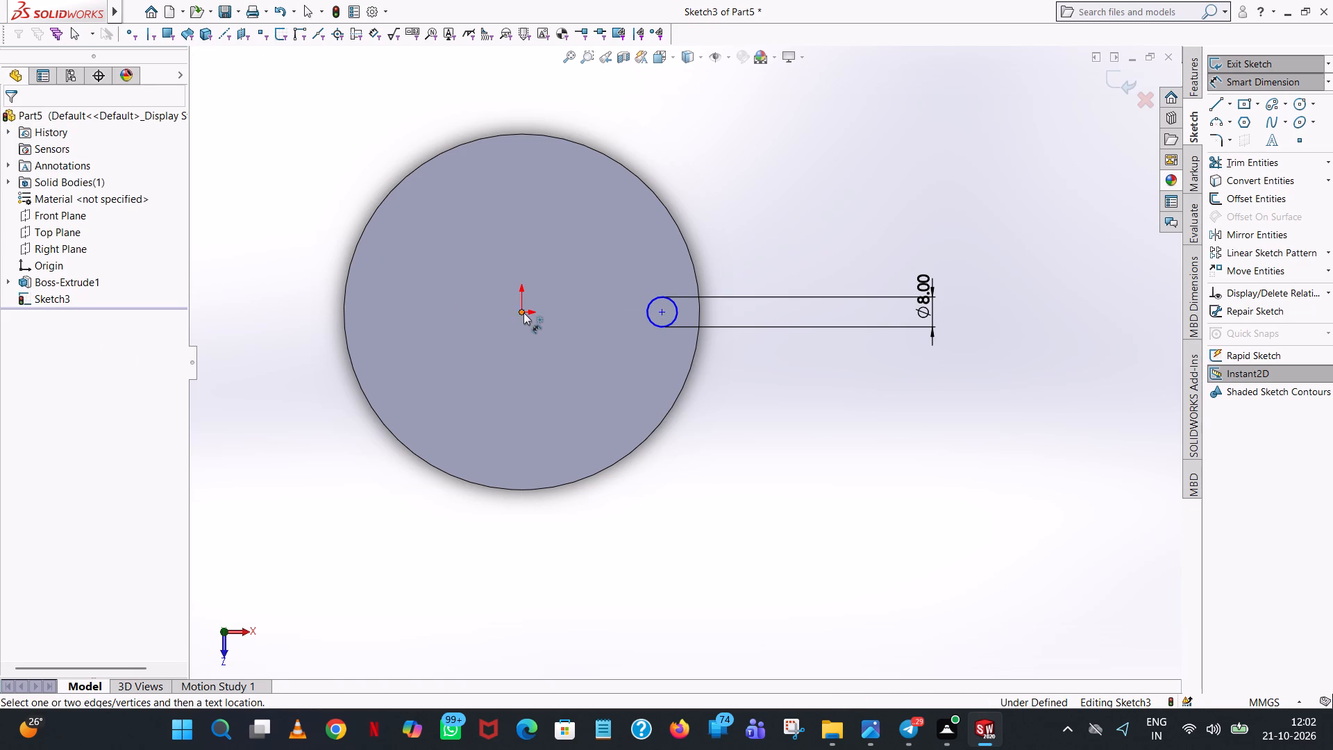
left_click(663, 312)
left_click(652, 513)
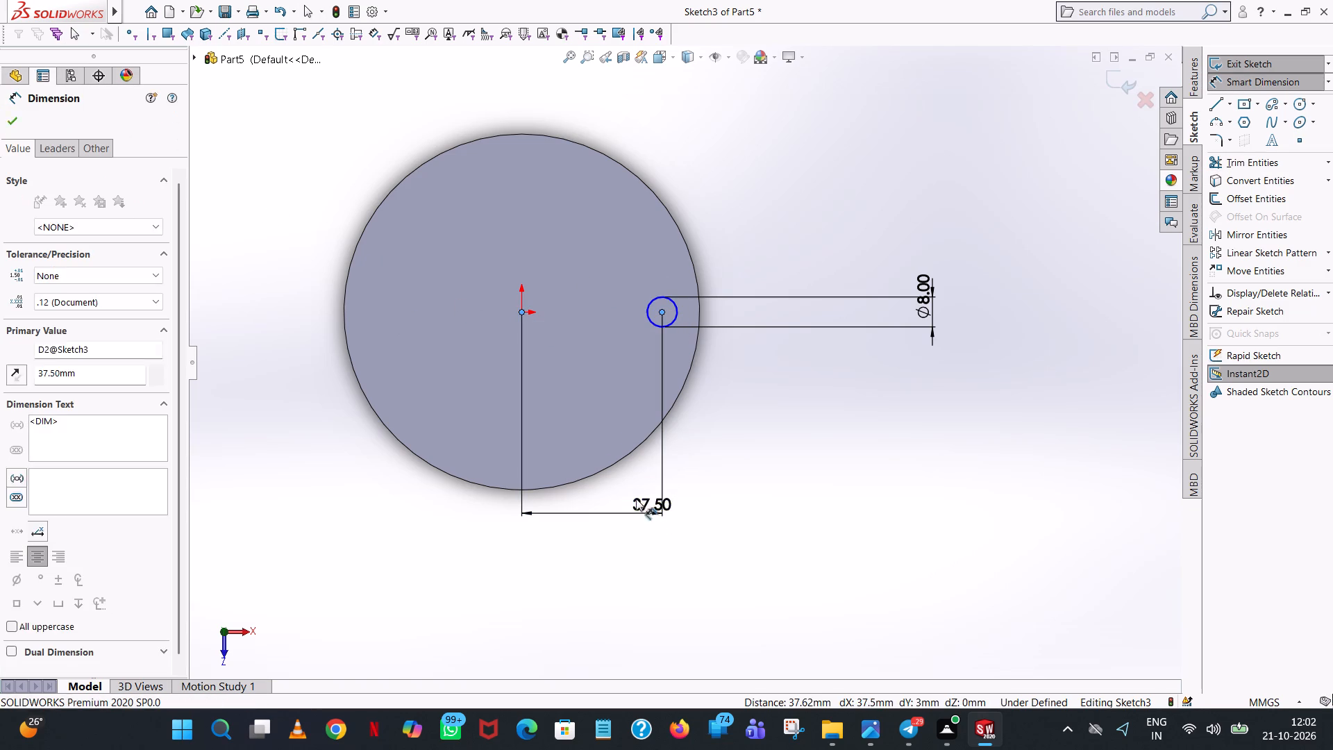
left_click(598, 491)
left_click(765, 403)
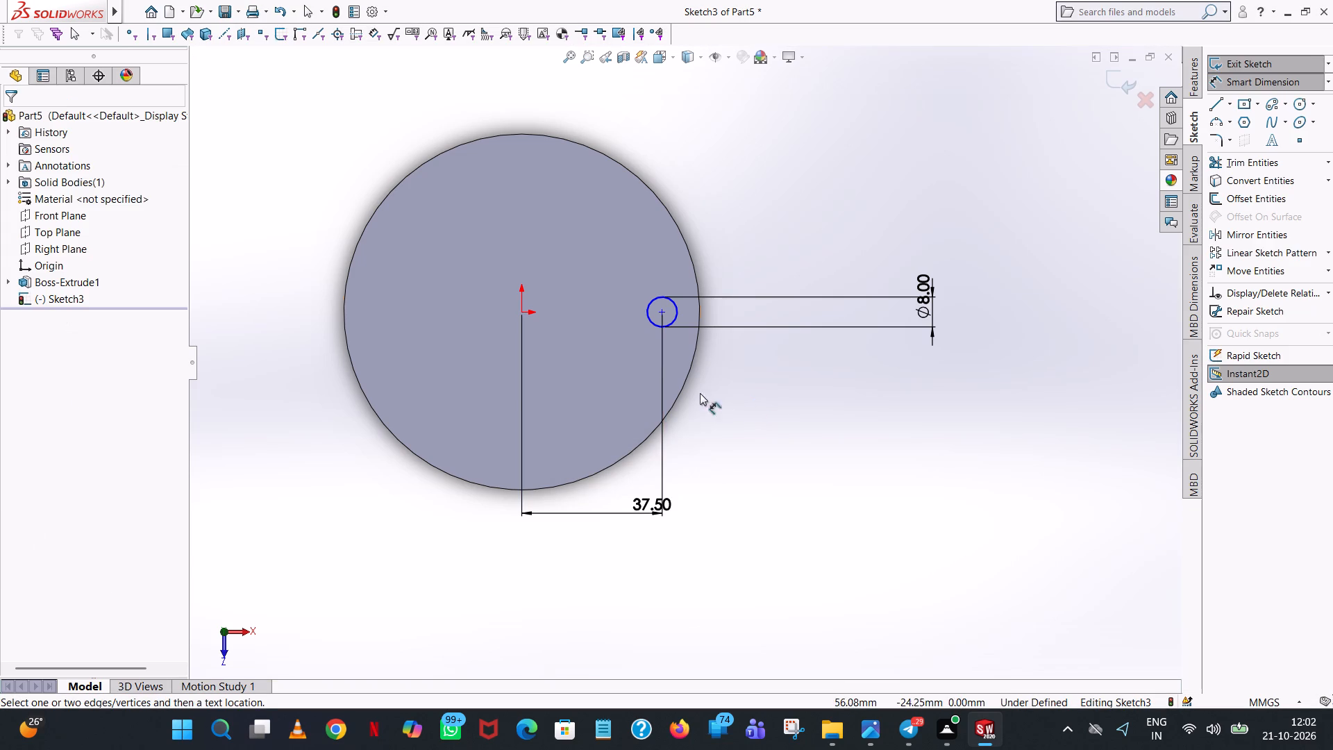
key("Escape")
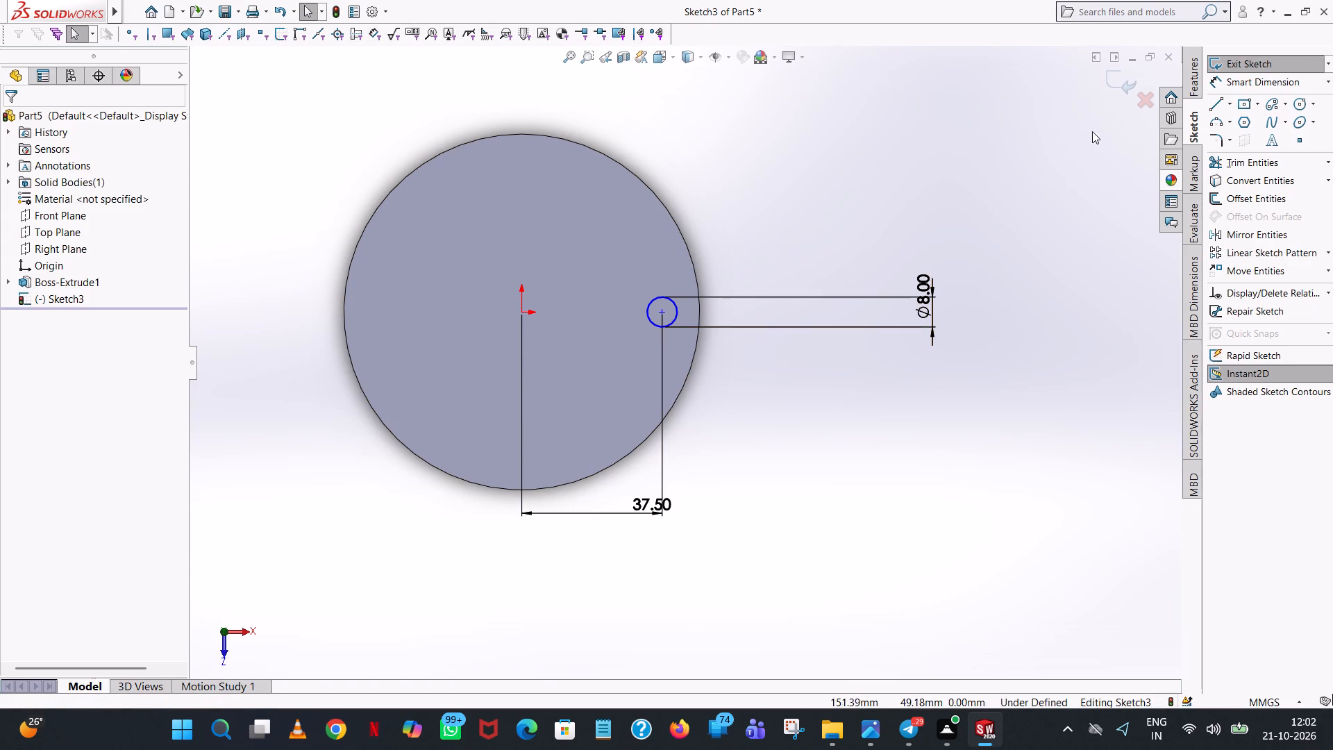
Draw a vertical line about 32 mm long upward from the origin.
left_click(1212, 104)
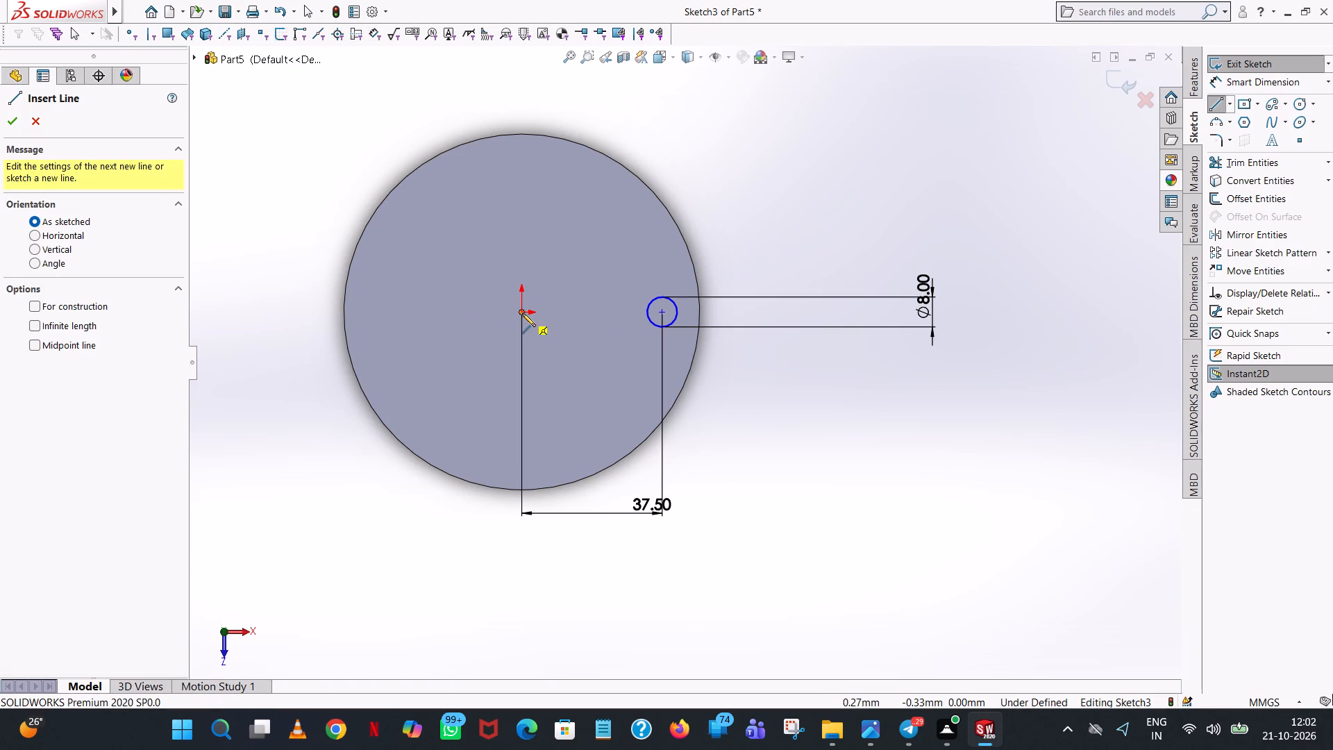
left_click(523, 313)
left_click(524, 192)
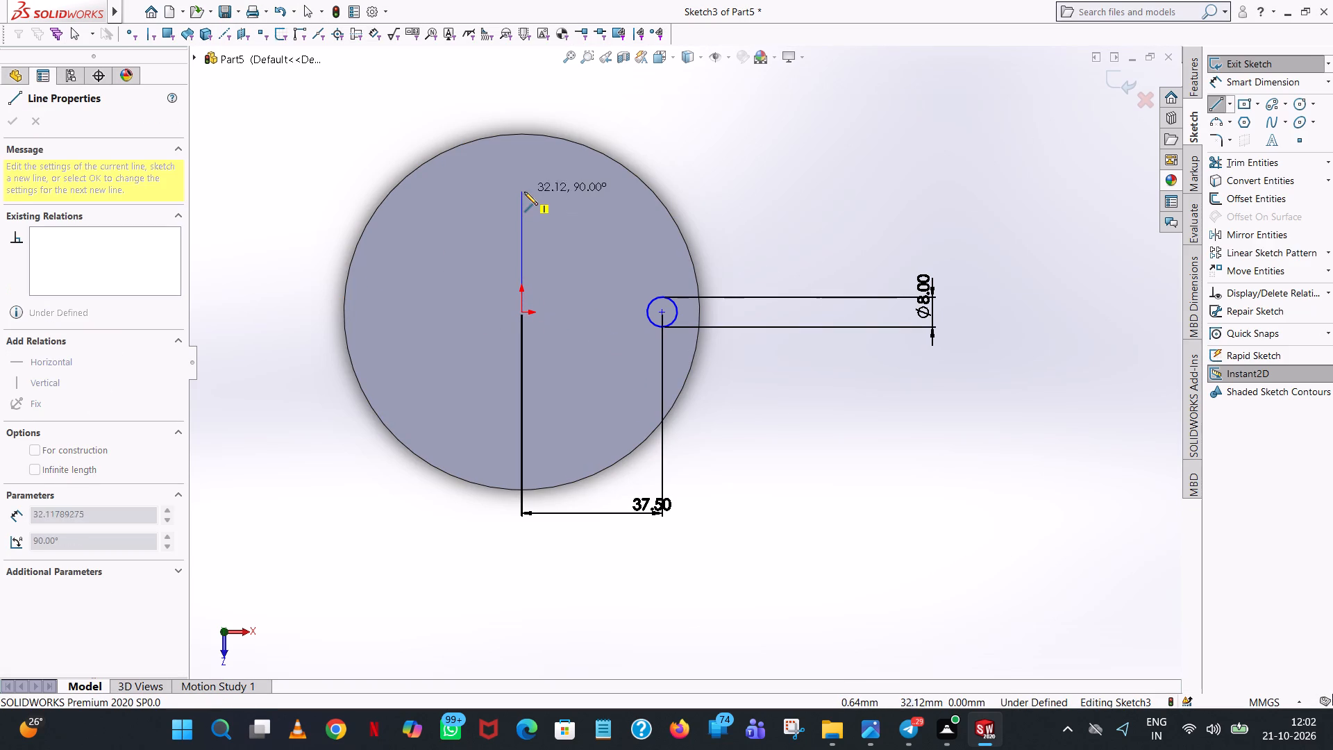
right_click(524, 192)
left_click(569, 200)
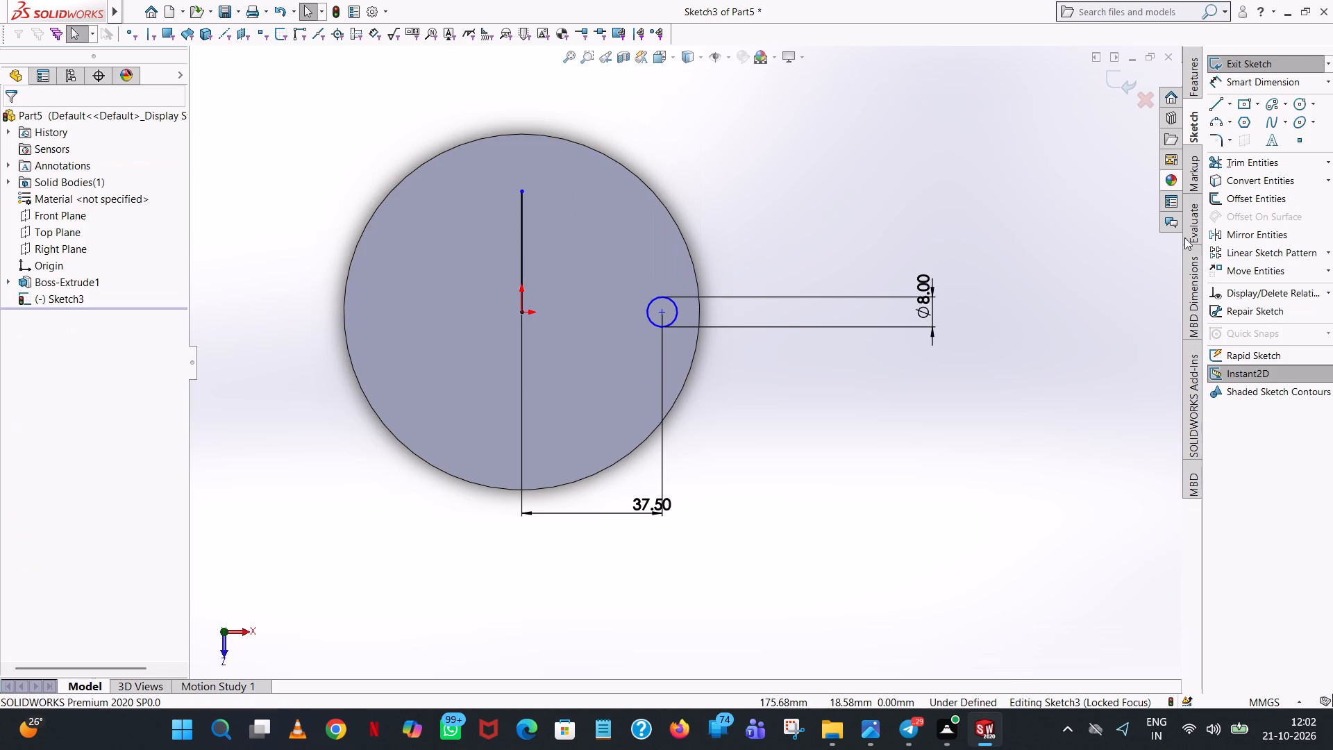
Mirror the small circle about the vertical line, keeping the original as a copy.
left_click(1251, 233)
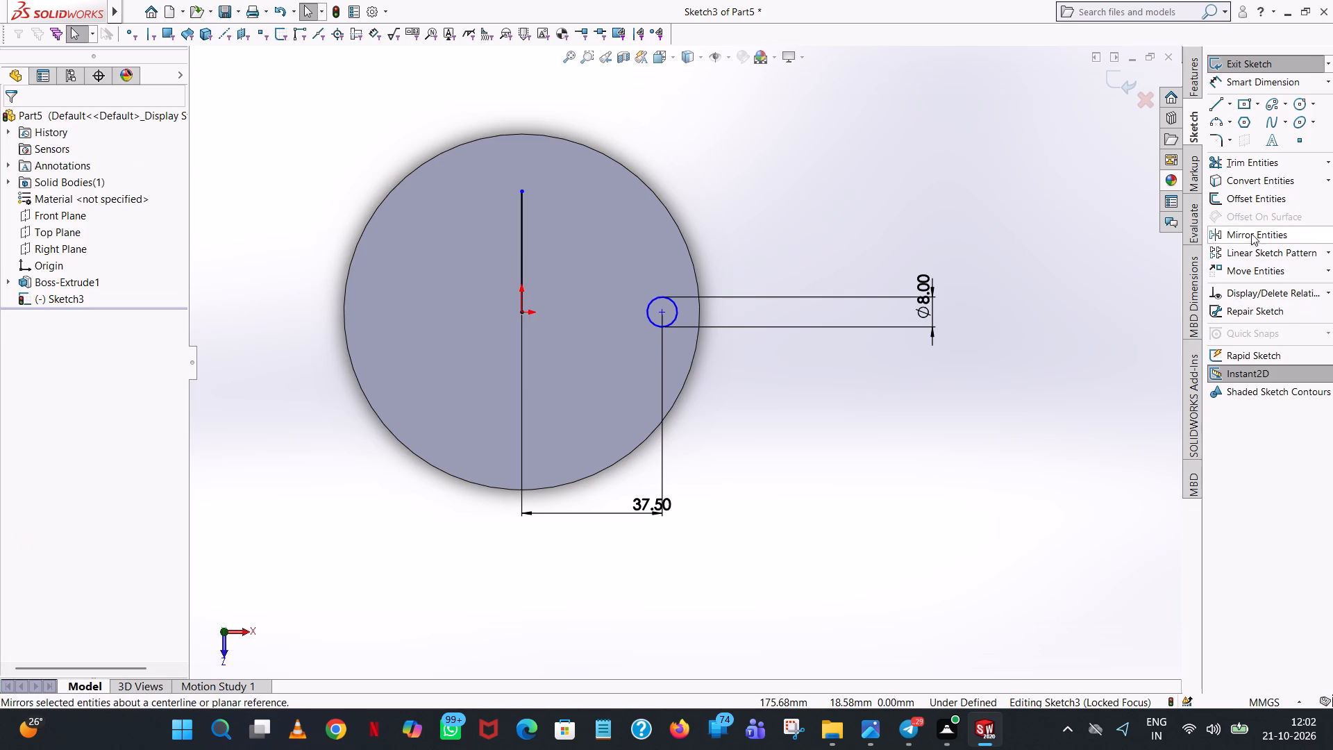
left_click(662, 295)
left_click(87, 319)
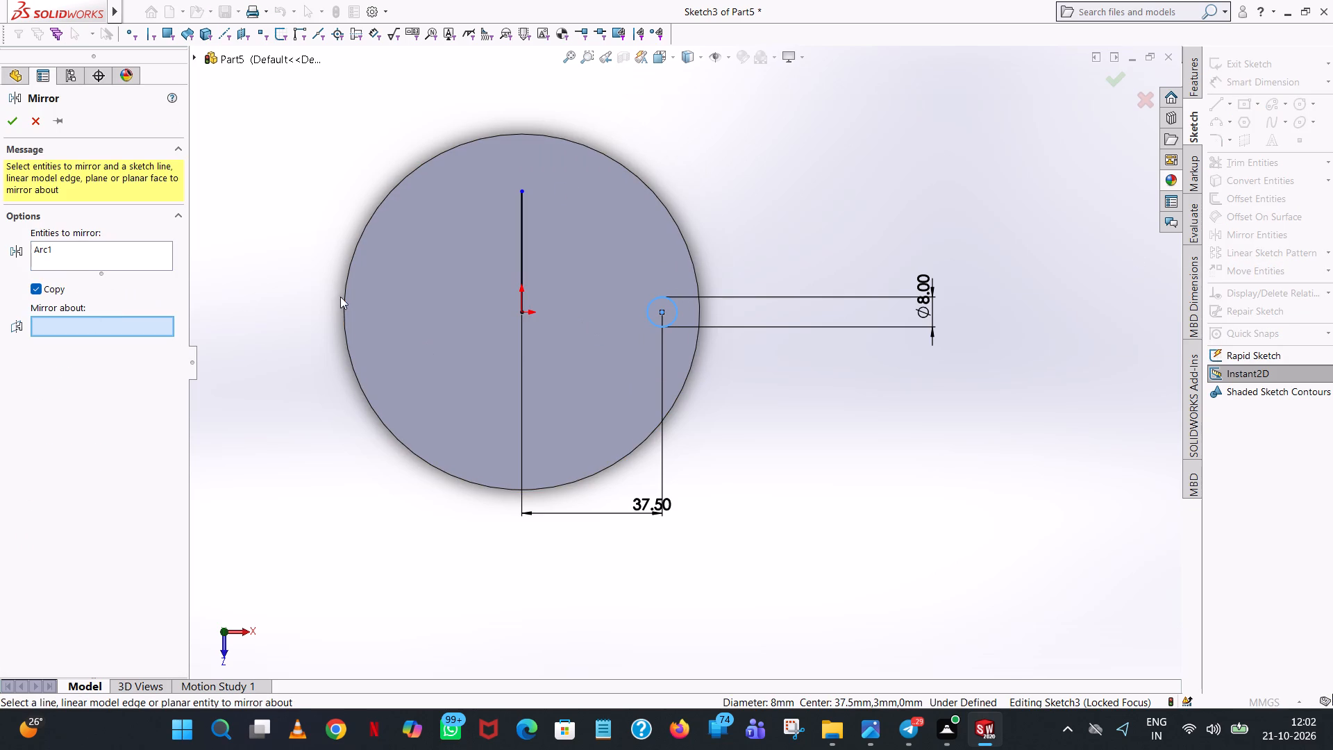
left_click(519, 275)
left_click(14, 122)
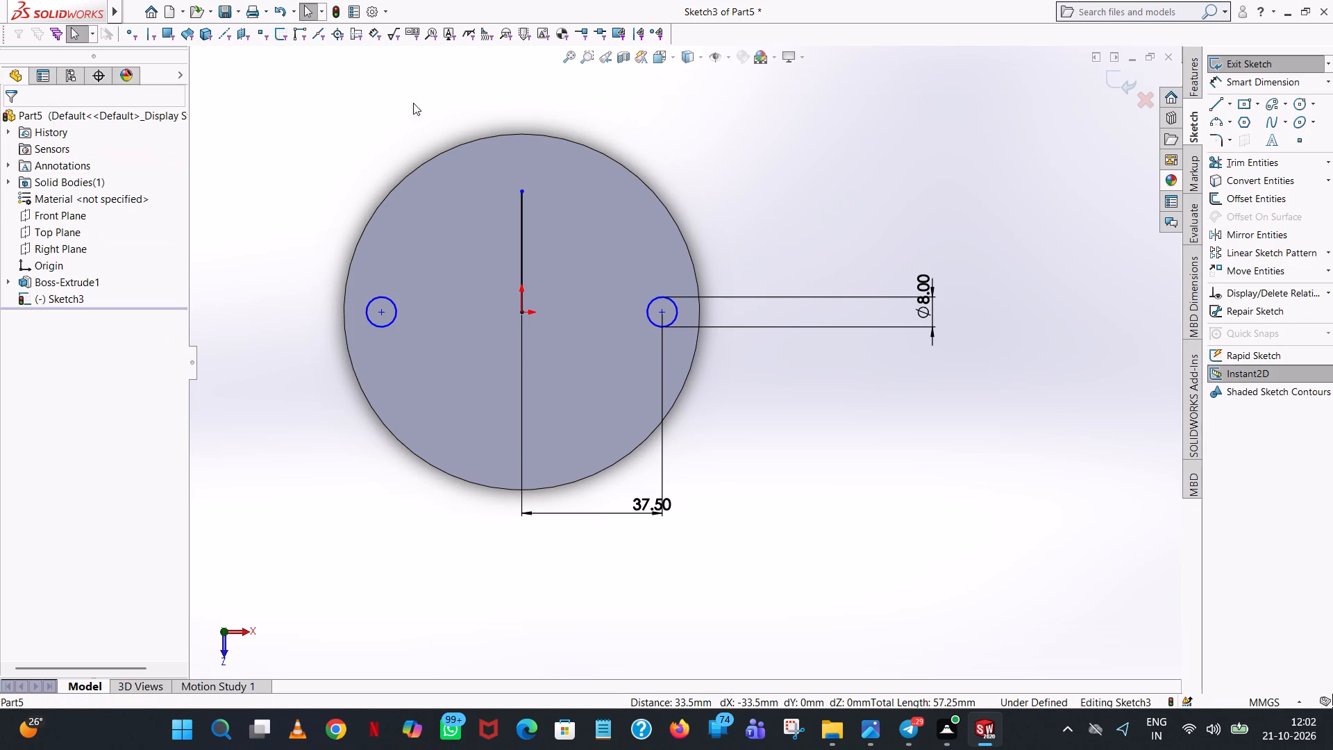
left_click(701, 126)
Trim away the vertical line above the origin.
left_click(1264, 157)
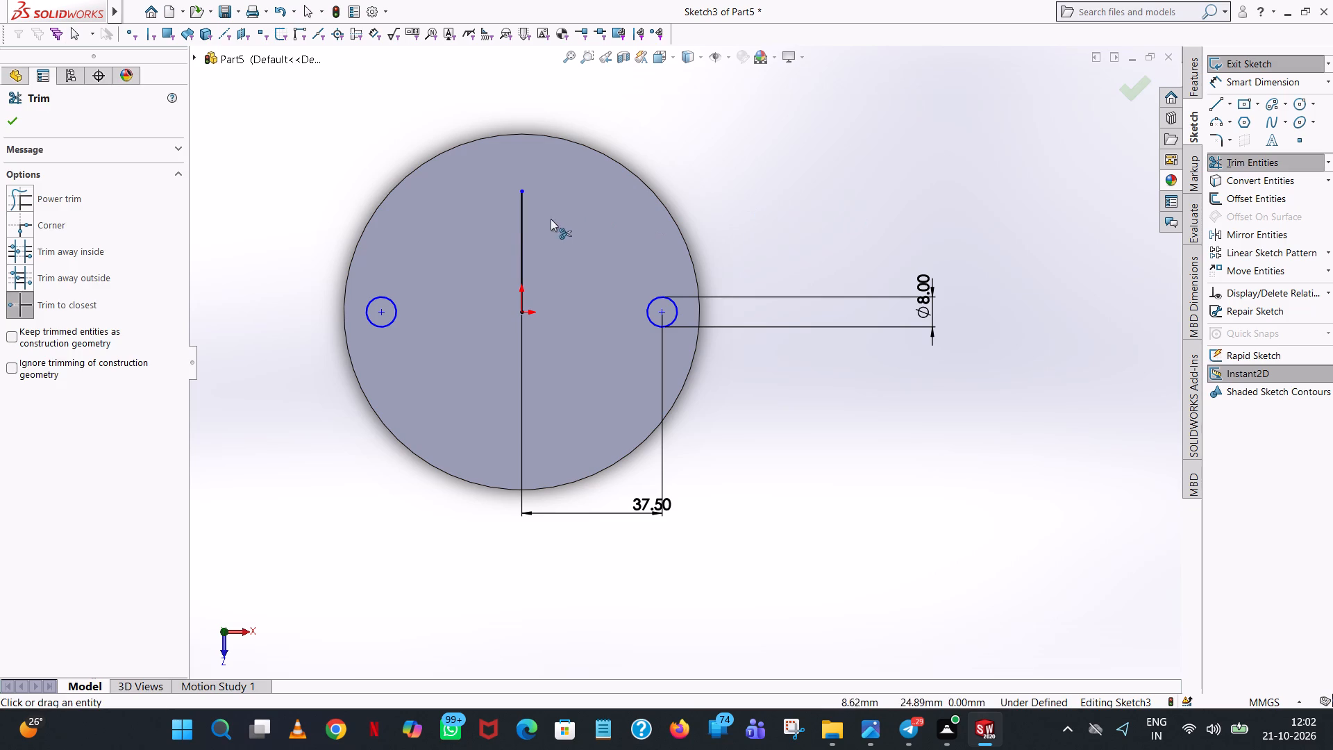
left_click(523, 219)
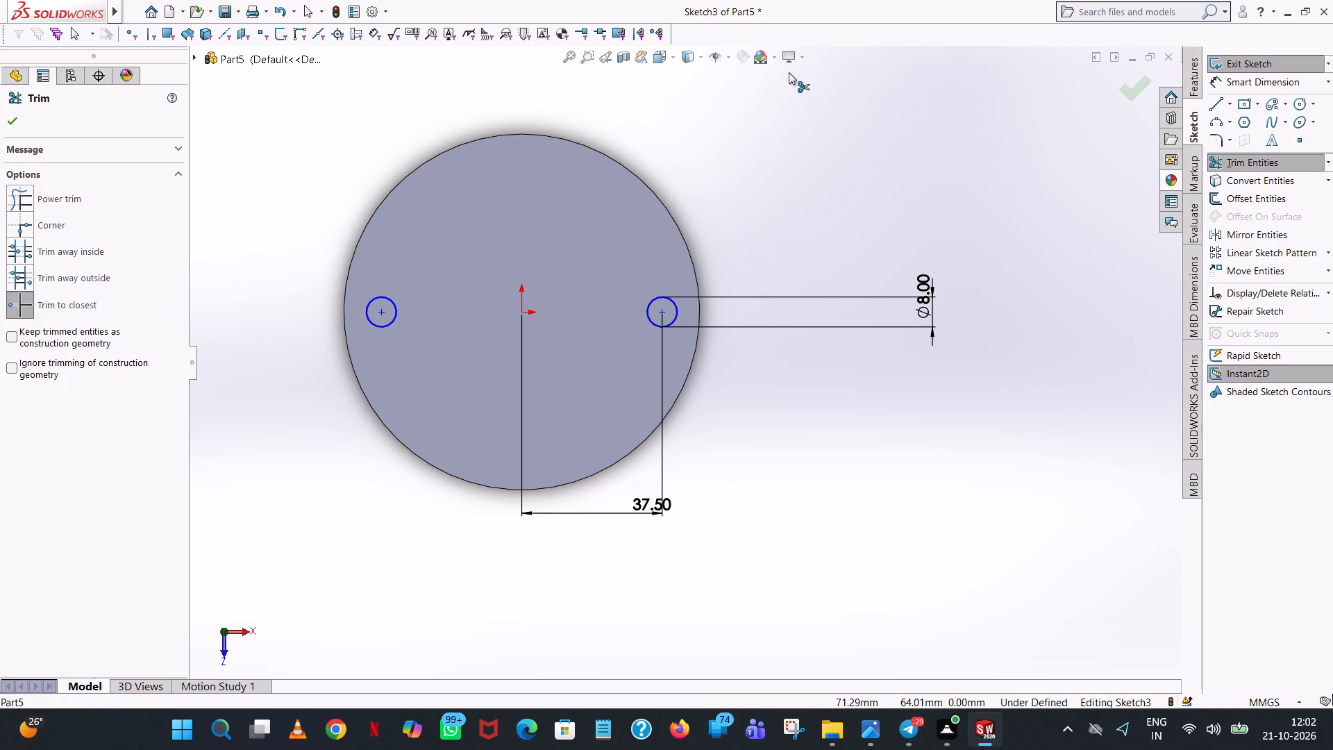
key("Escape")
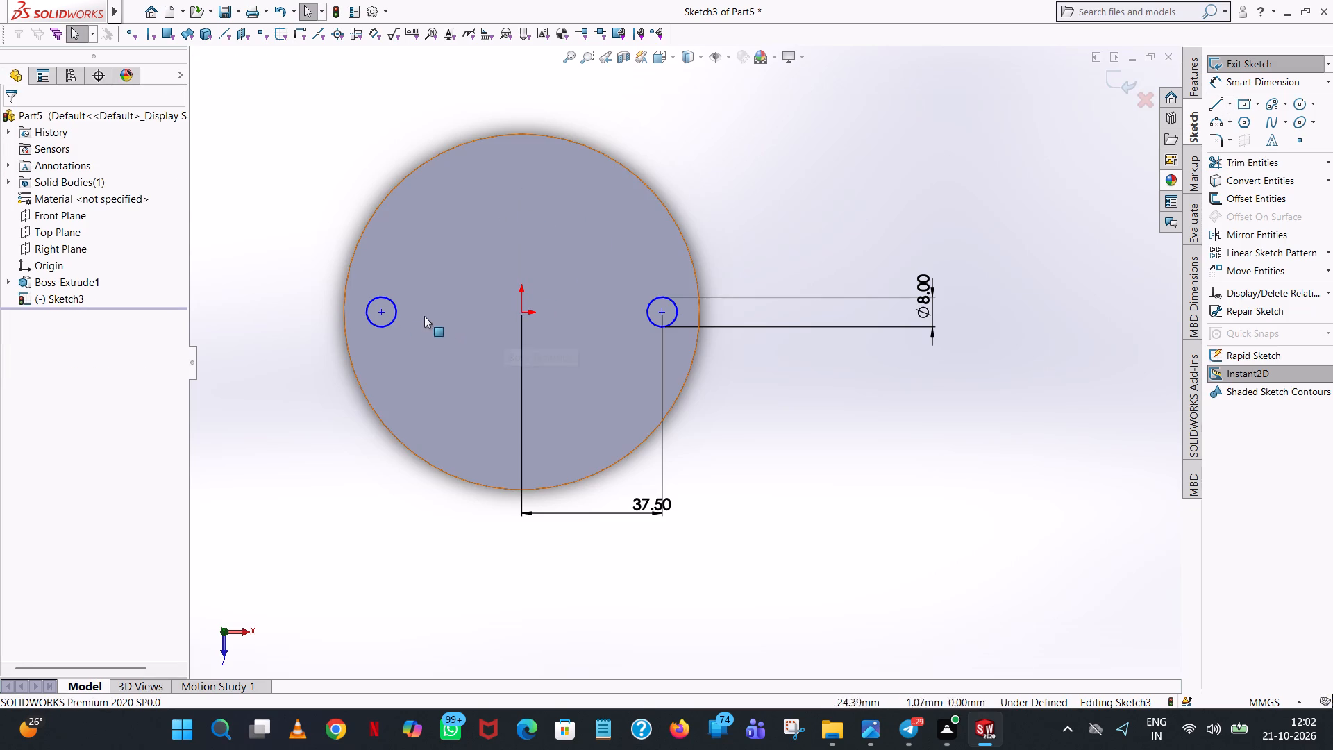
Add a horizontal relation between the mirrored circle's centre and the origin.
left_click(381, 312, "ctrl")
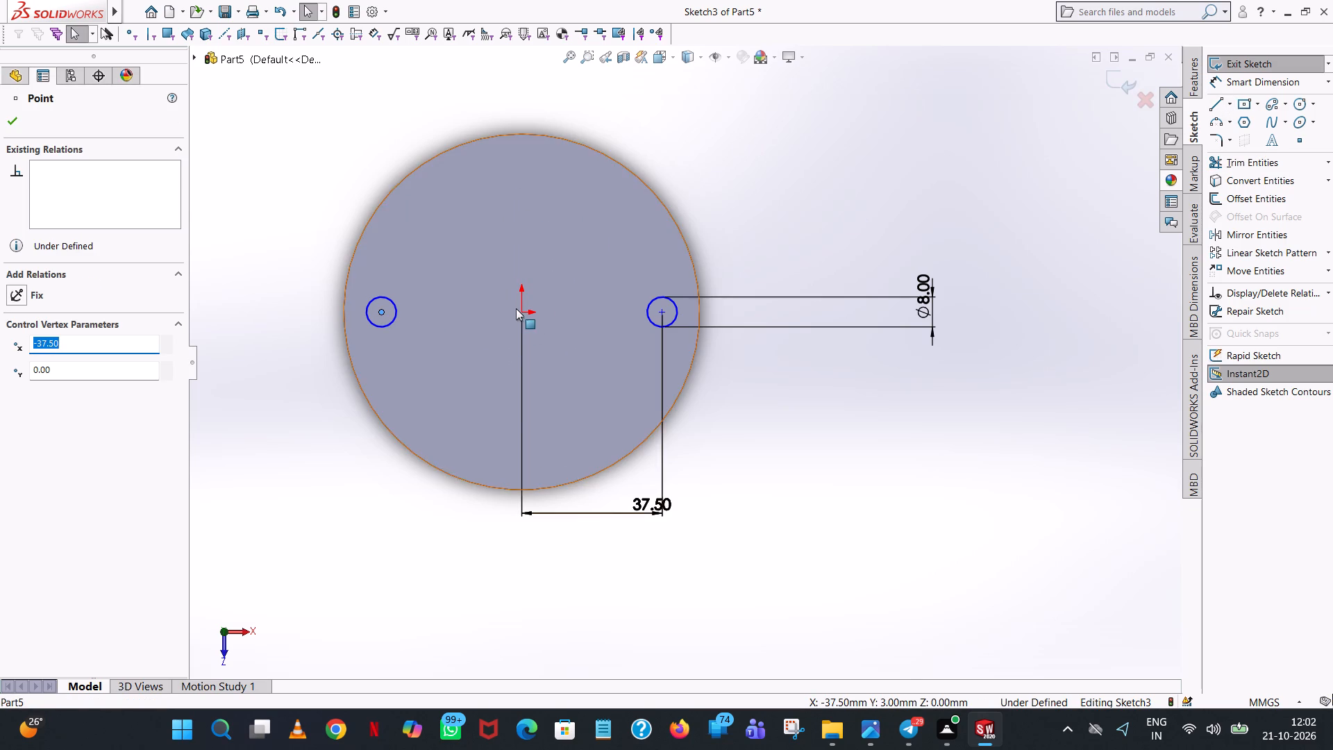
left_click(519, 315, "ctrl")
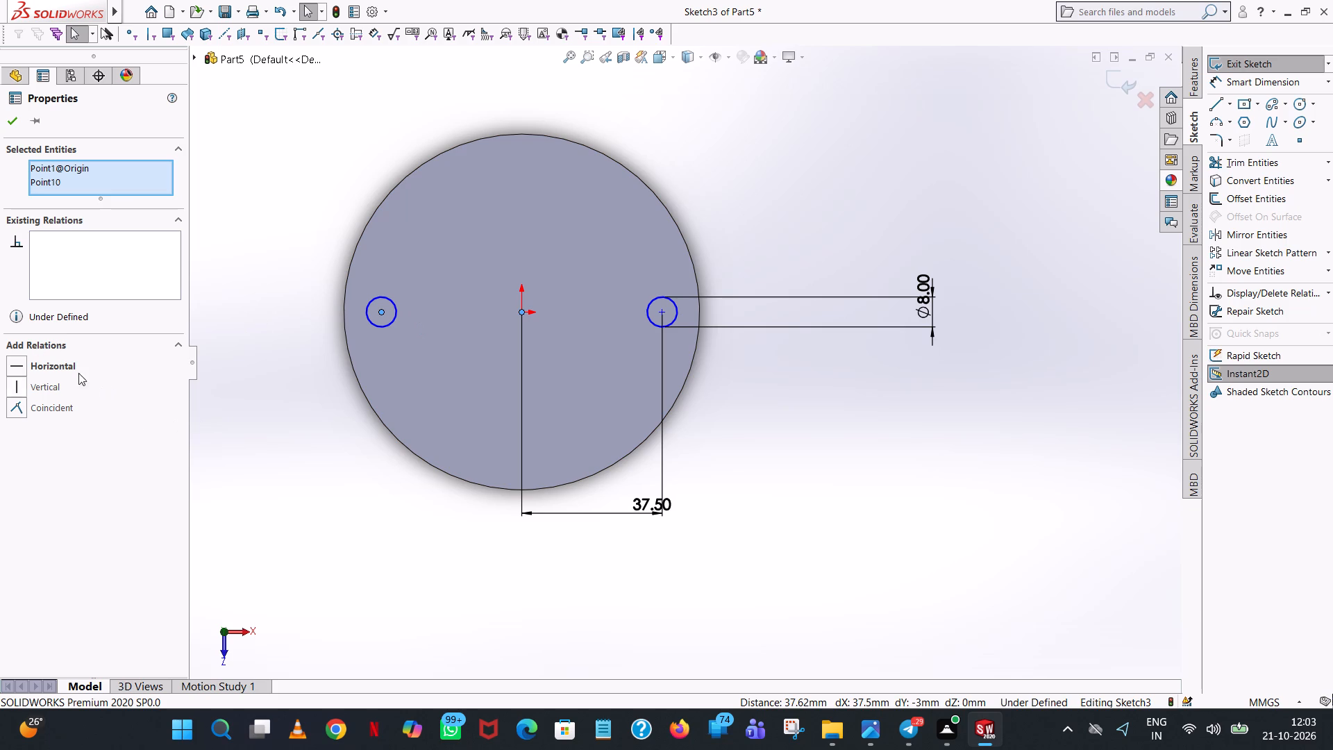
left_click(58, 368)
left_click(13, 128)
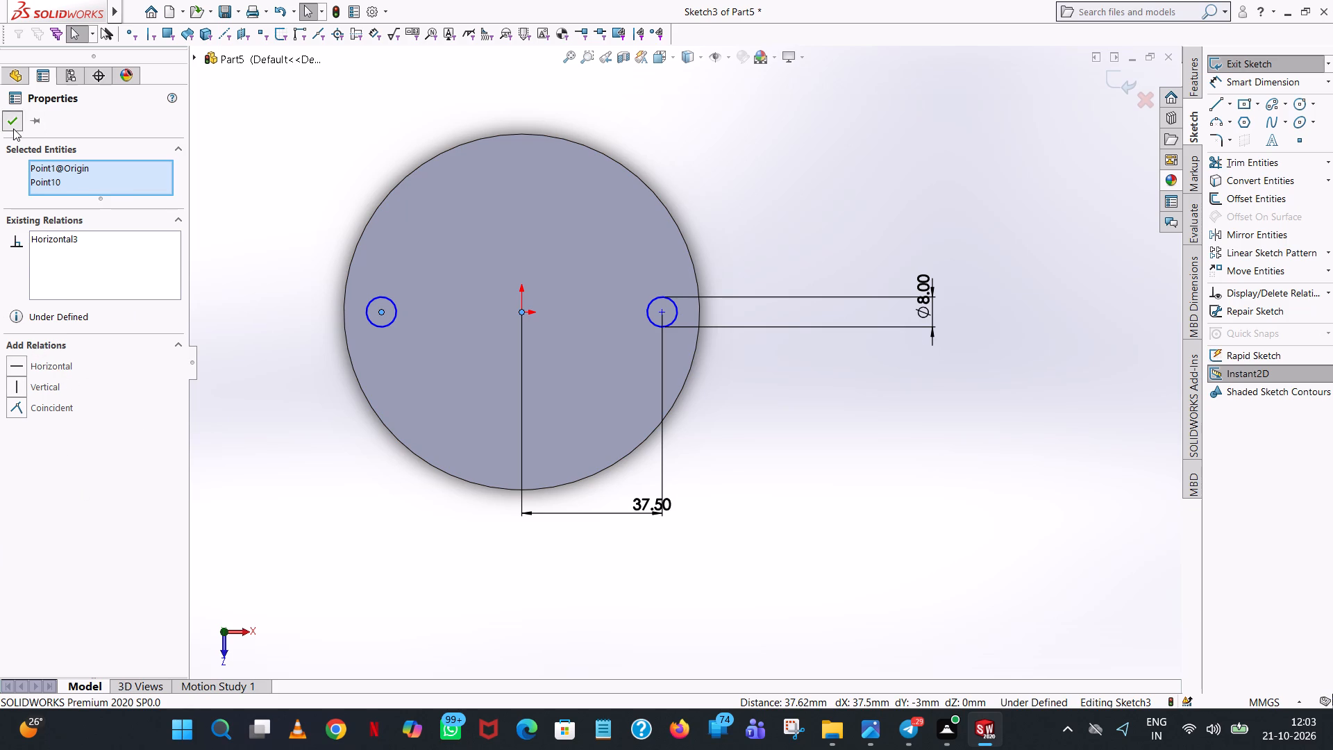
left_click(791, 106)
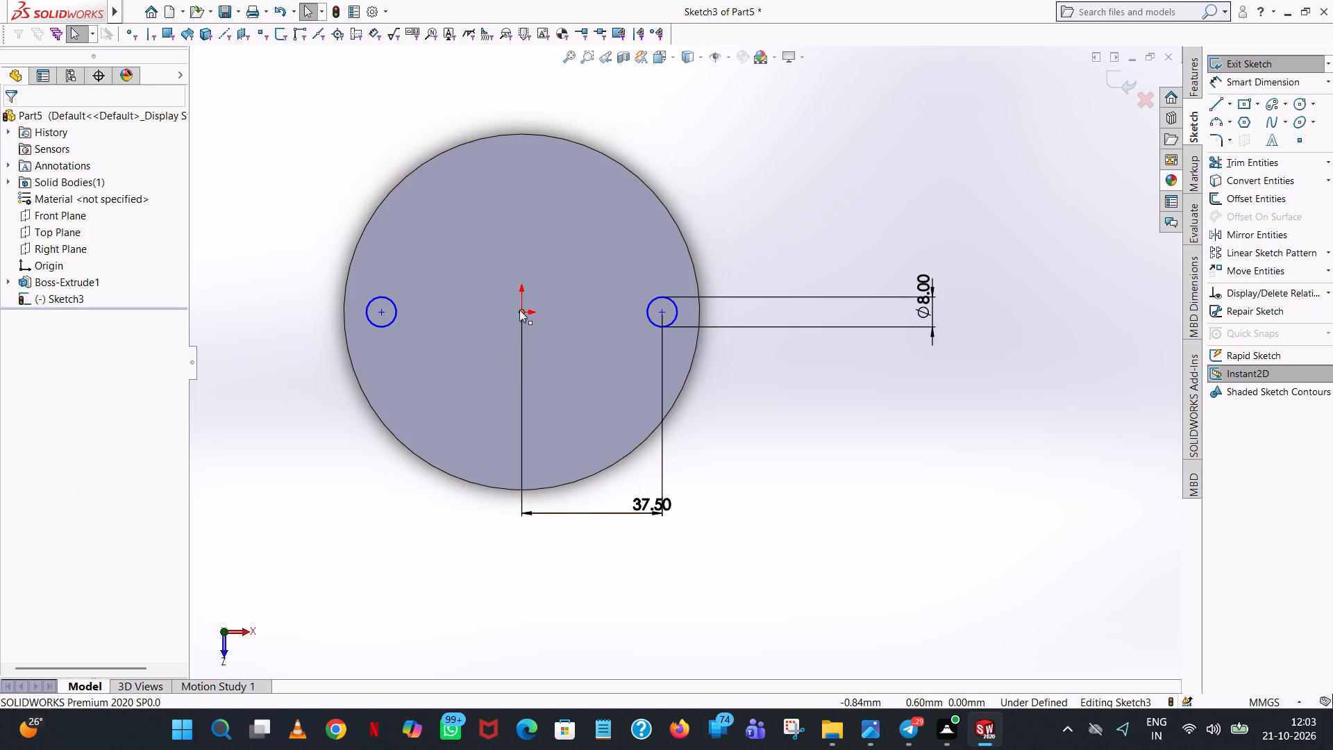
Add a horizontal relation between the origin and the original 8 mm circle's centre.
left_click(520, 310, "ctrl")
left_click(663, 311, "ctrl")
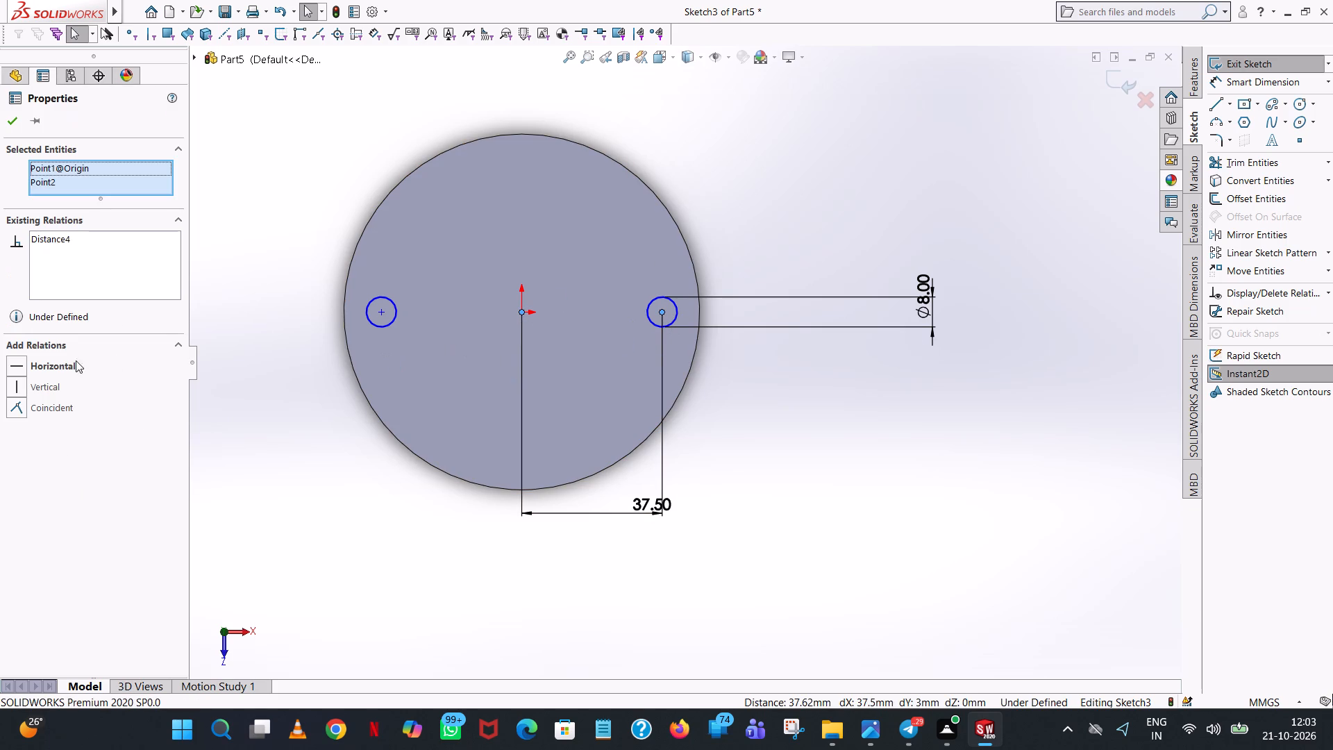
left_click(55, 367)
left_click(13, 124)
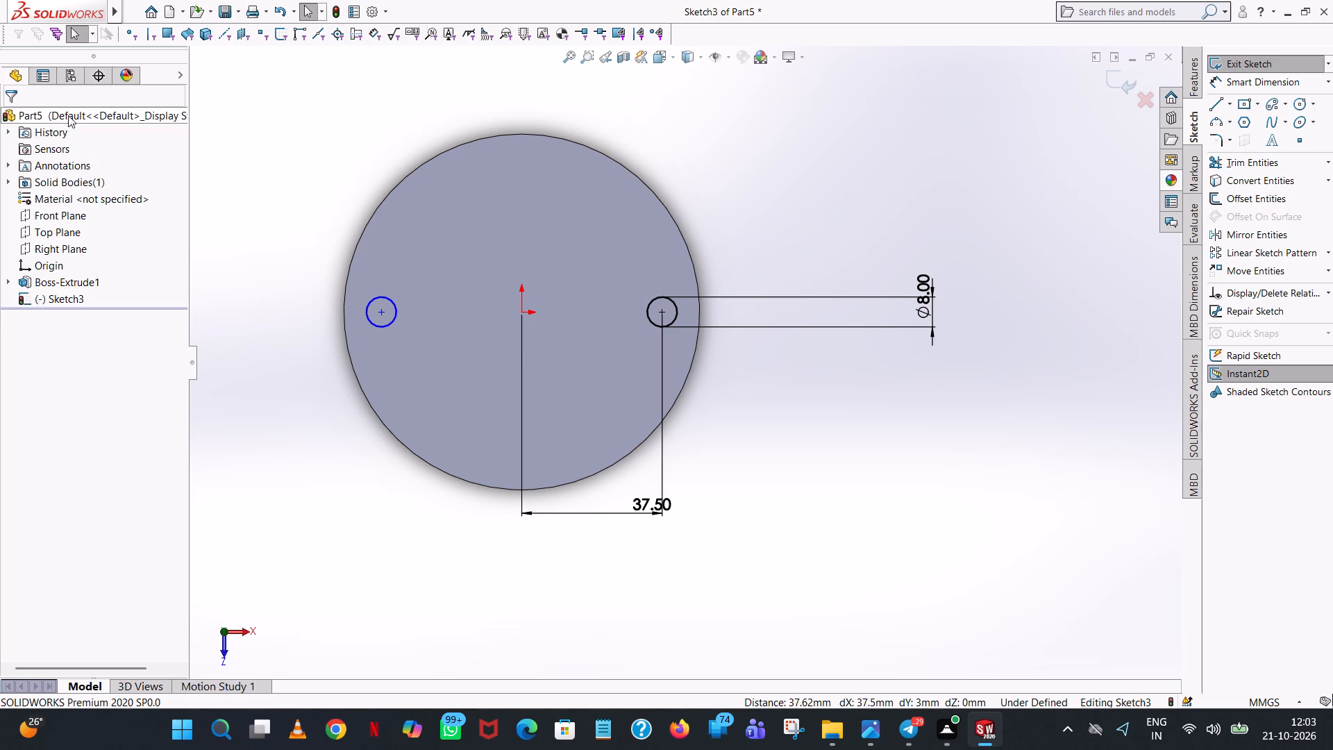
Dimension the mirrored circle's diameter, accepting 8 mm.
left_click(1219, 76)
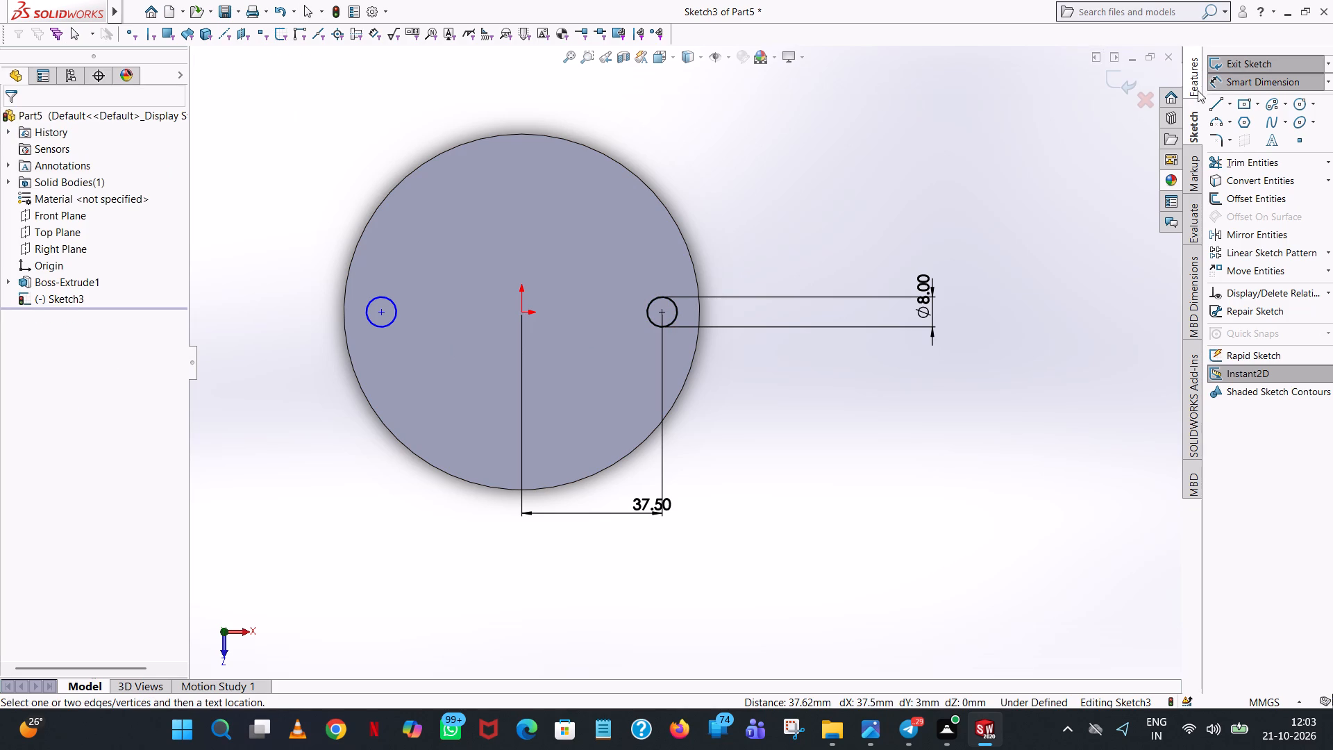
left_click(376, 300)
left_click(149, 264)
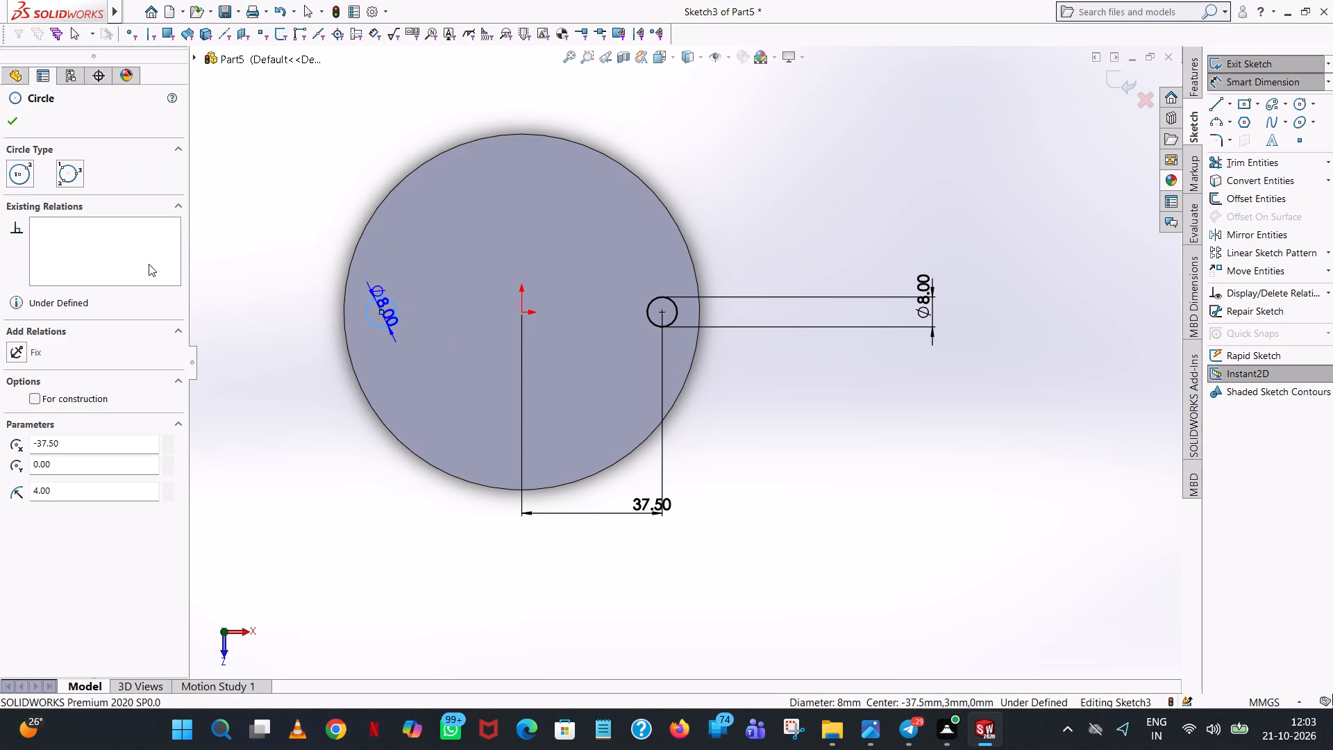
left_click(261, 215)
left_click(198, 185)
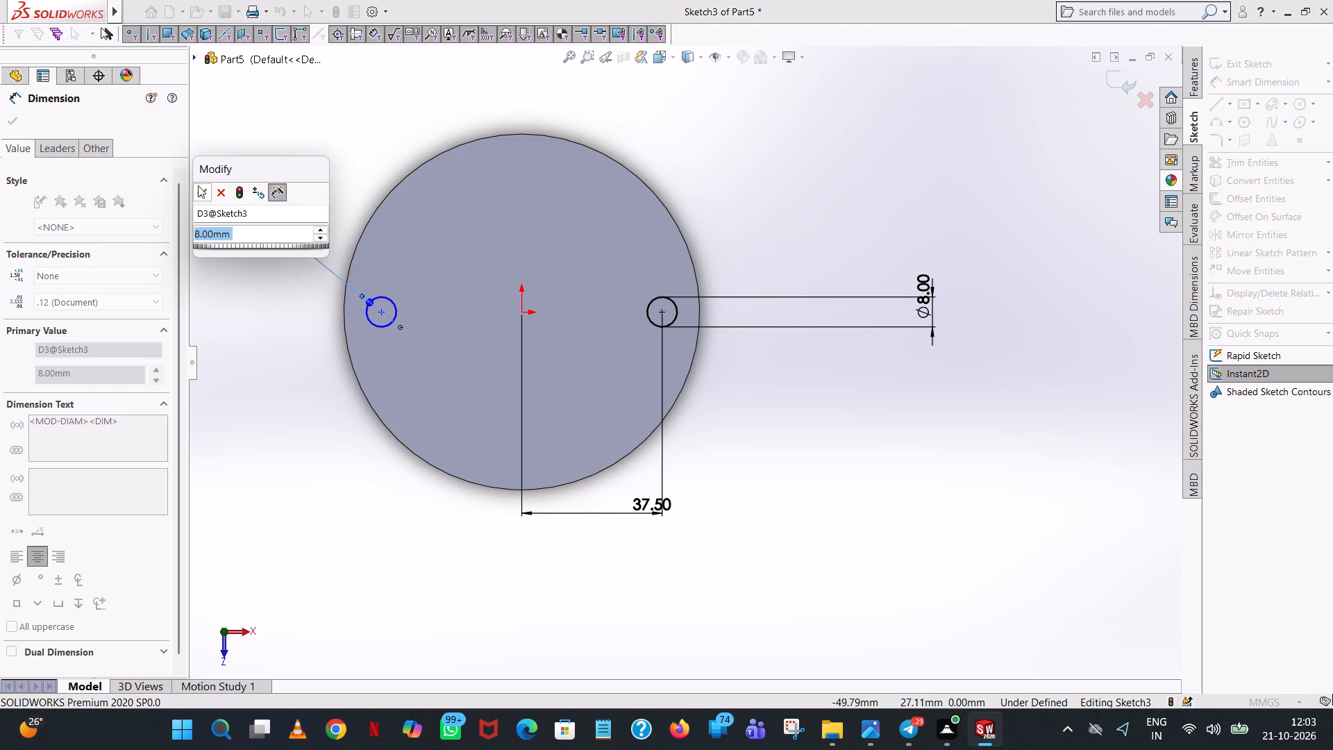
left_click(377, 124)
Dimension the distance from the mirrored circle's centre to the origin, accepting 37.5 mm.
left_click(385, 316)
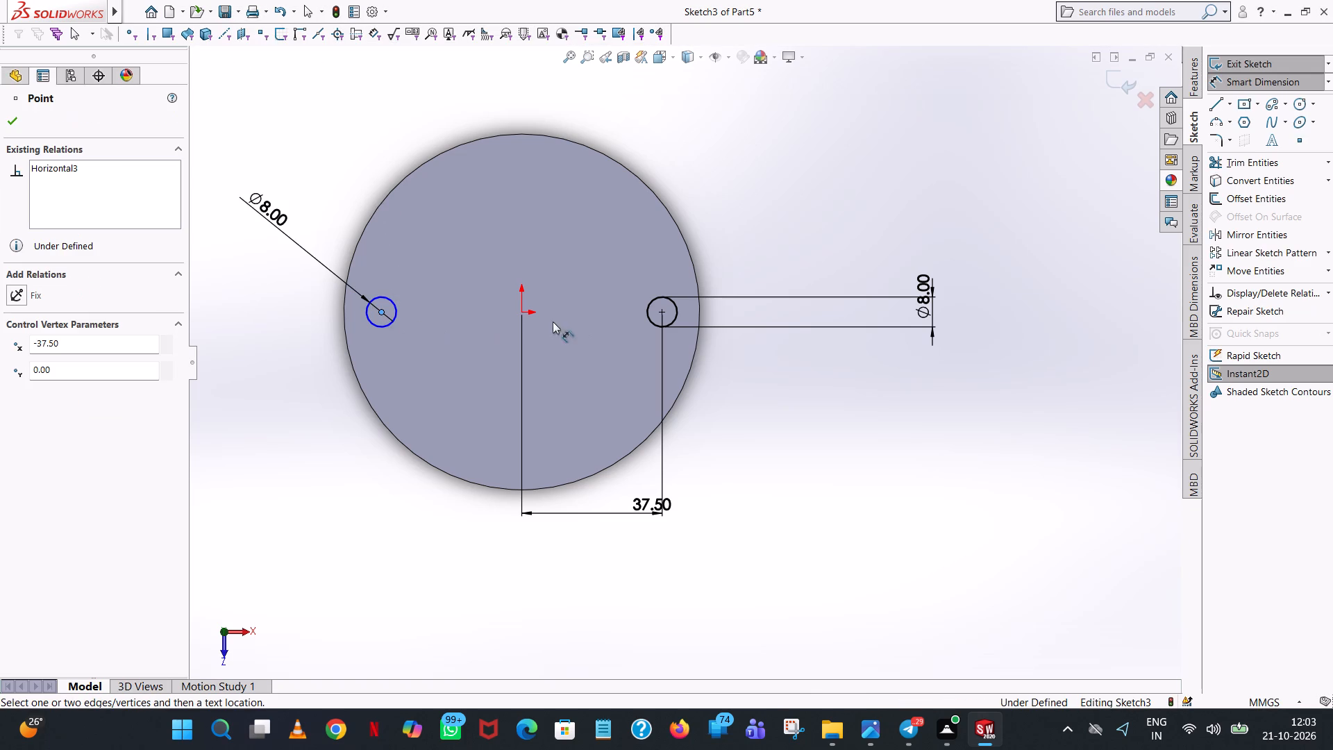
left_click(522, 315)
left_click(462, 597)
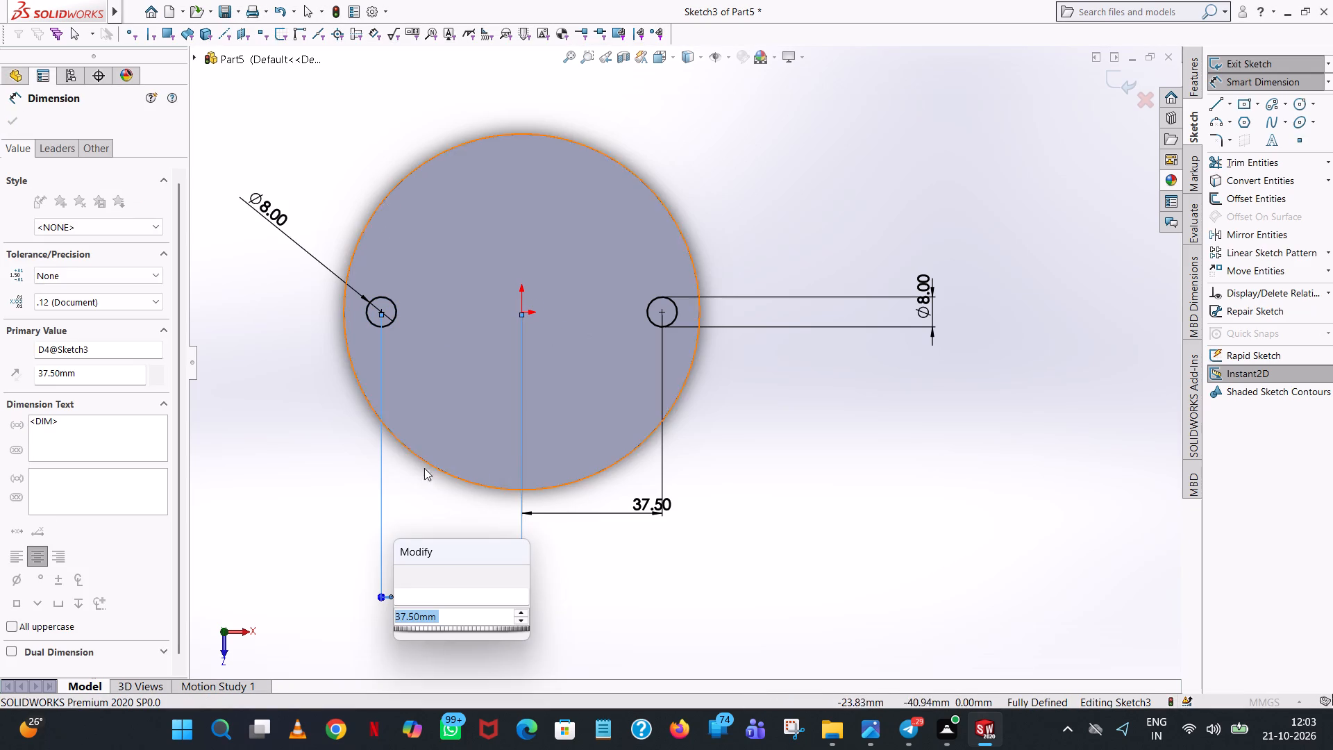
left_click(403, 576)
left_click(737, 359)
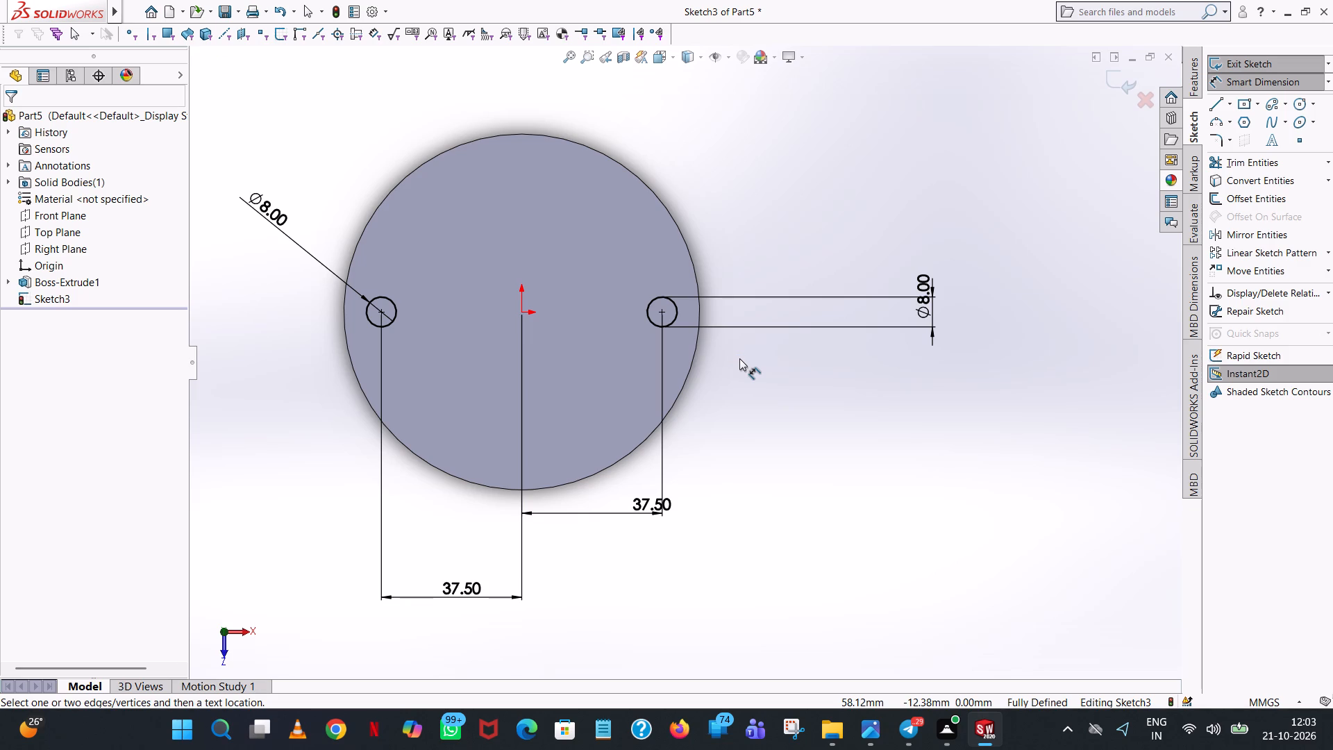
Cut-extrude both 8 mm circles through the disc with a blind depth of 27 mm.
left_click(1187, 81)
left_click(1270, 161)
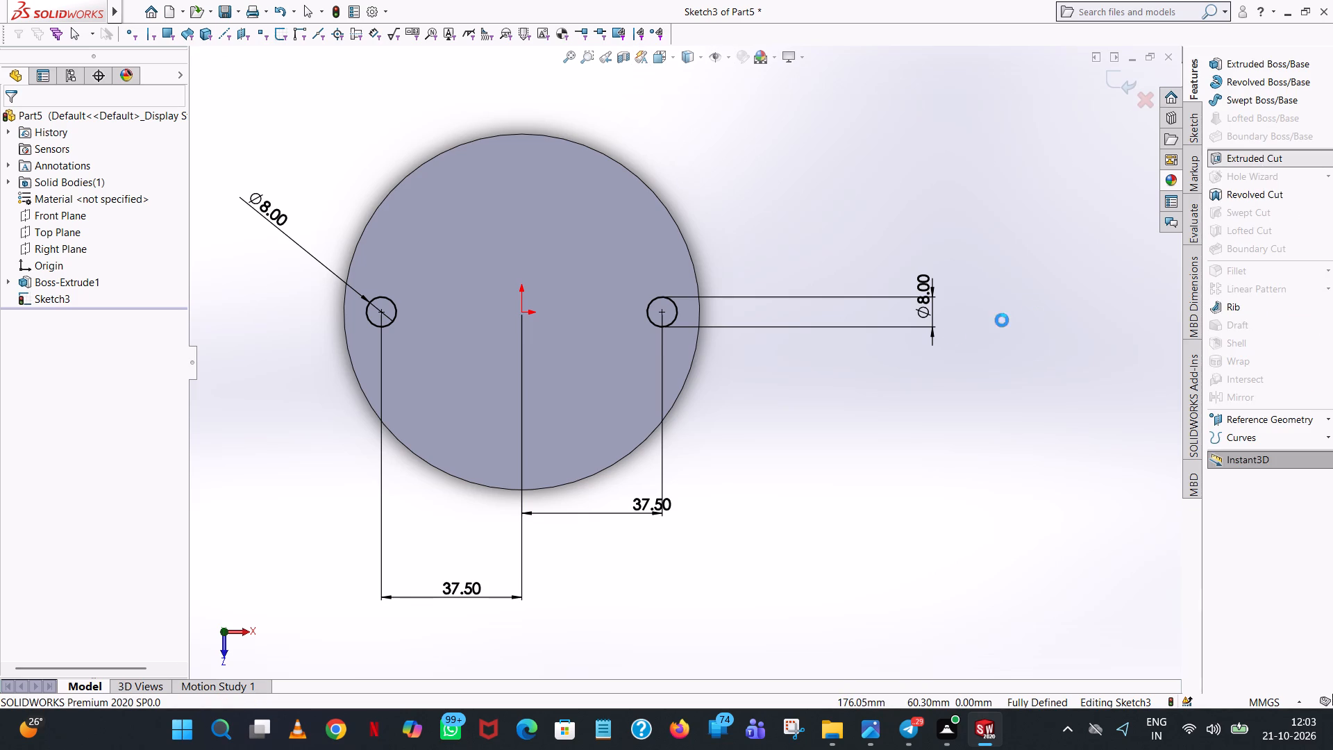
scroll(858, 419, "up", 1)
middle_click_drag(858, 419, 857, 120)
scroll(857, 120, "up", 1)
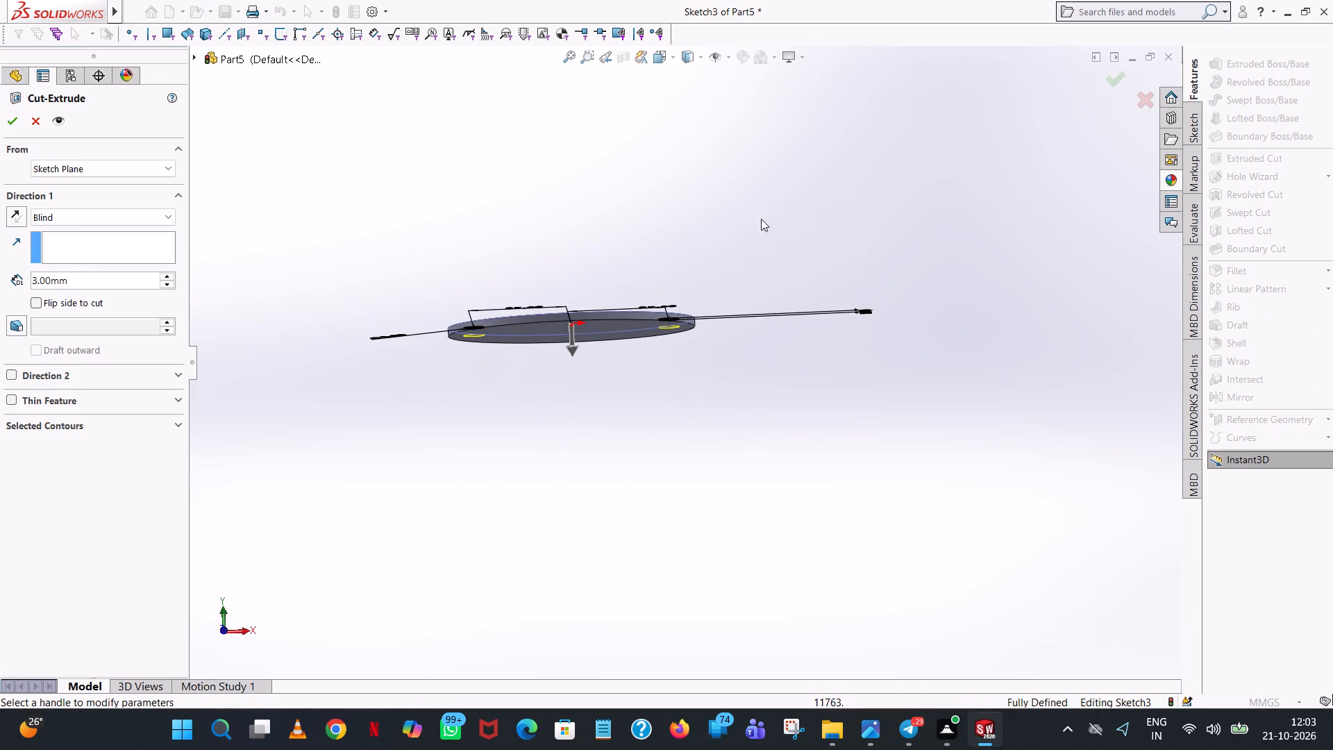
left_click_drag(567, 351, 569, 393)
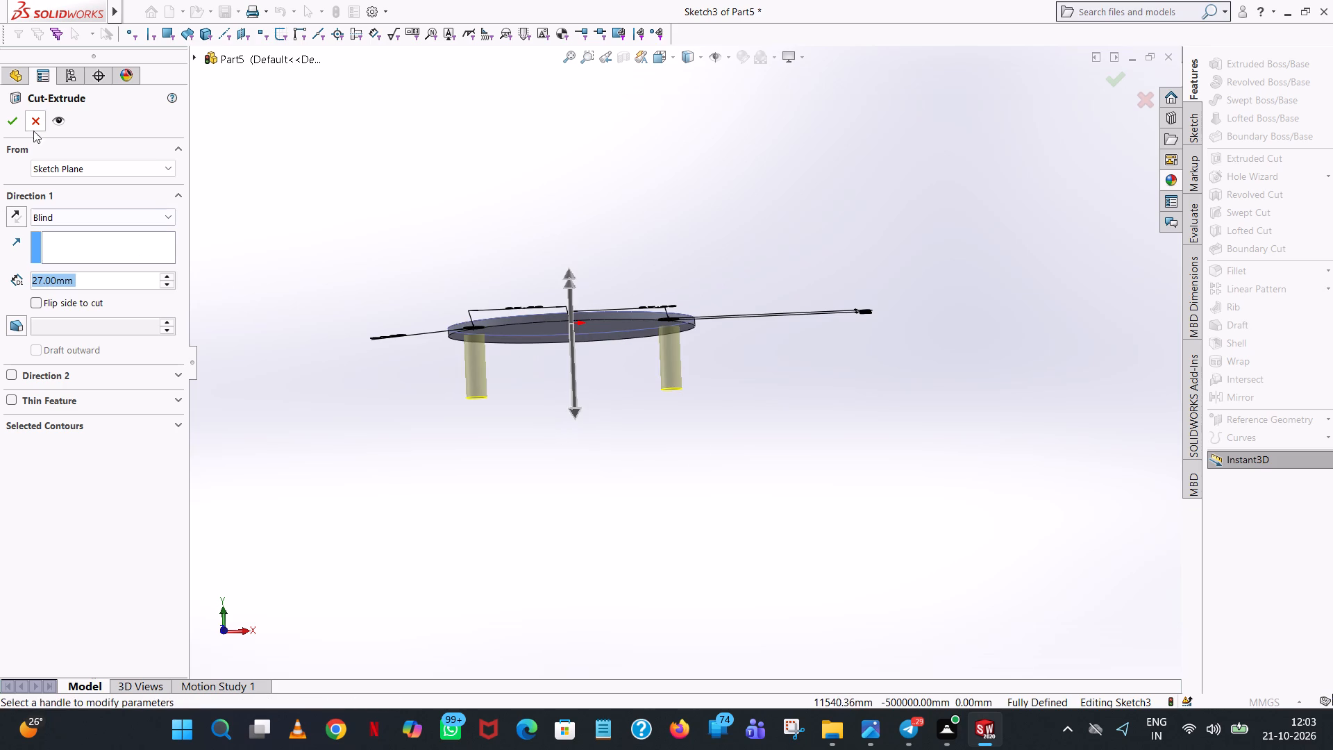
left_click(19, 128)
left_click(723, 219)
scroll(664, 235, "up", 1)
middle_click_drag(664, 244, 707, 444)
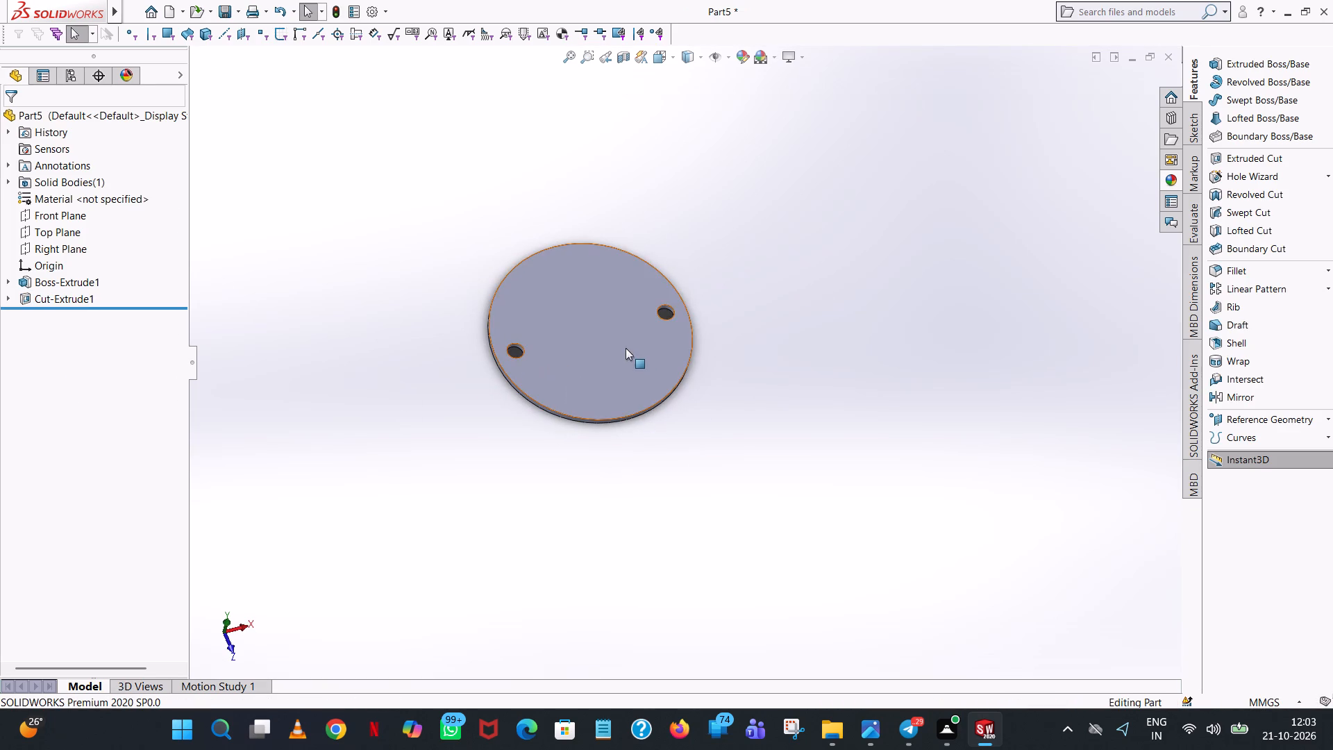
Apply a black colour (RGB 0, 0, 0) to the disc's whole body.
right_click(625, 347)
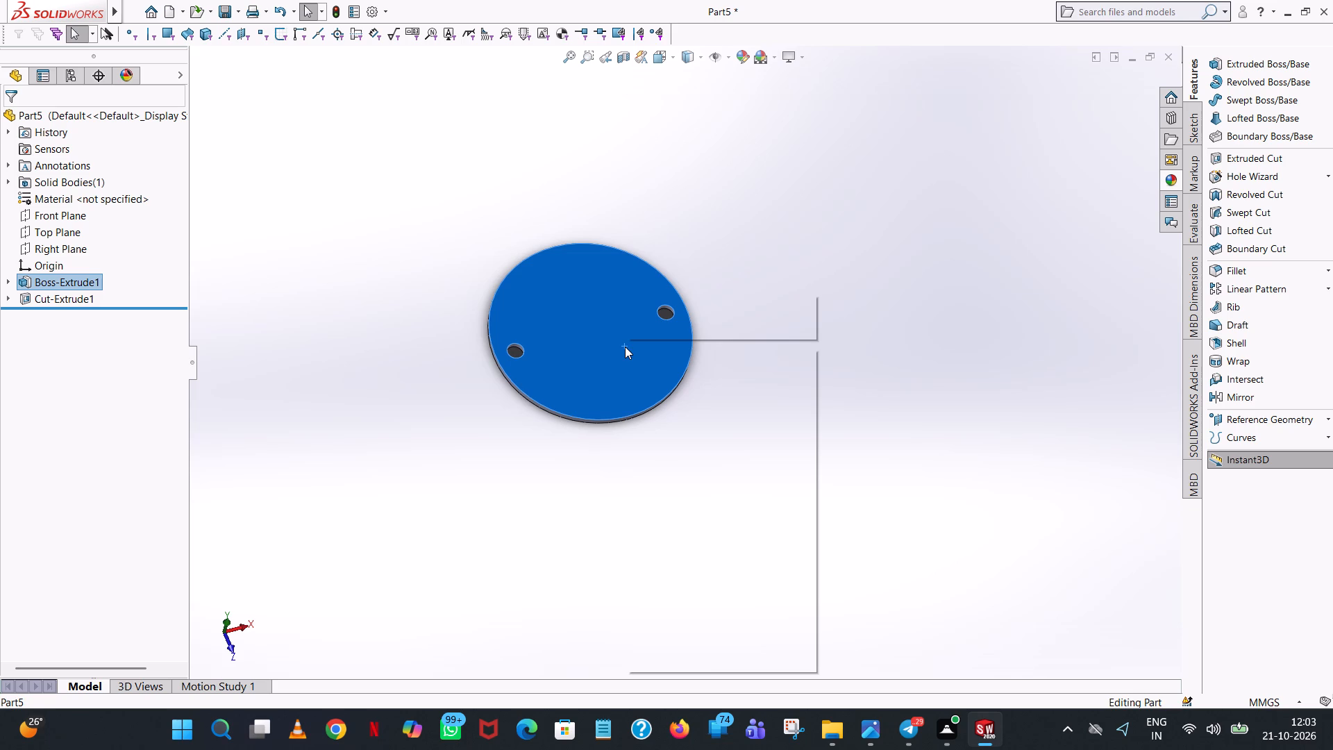
left_click(738, 303)
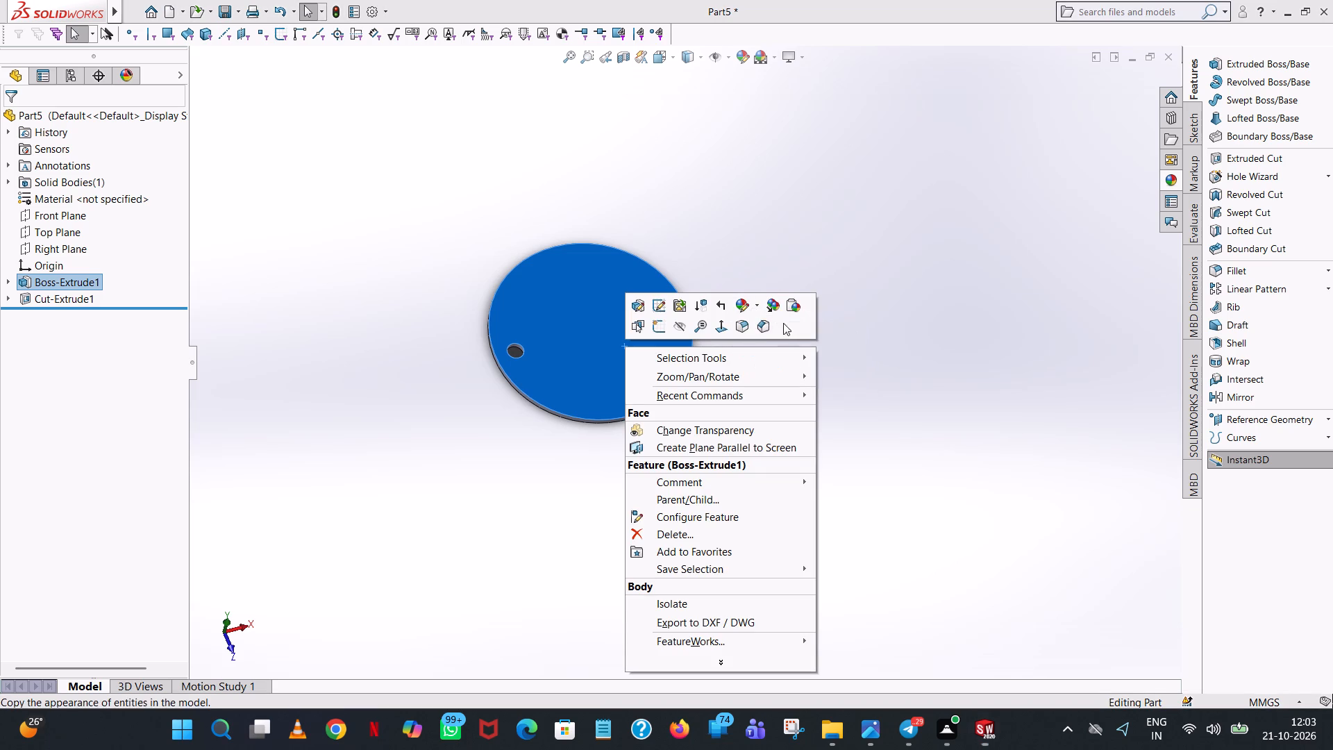
left_click(743, 307)
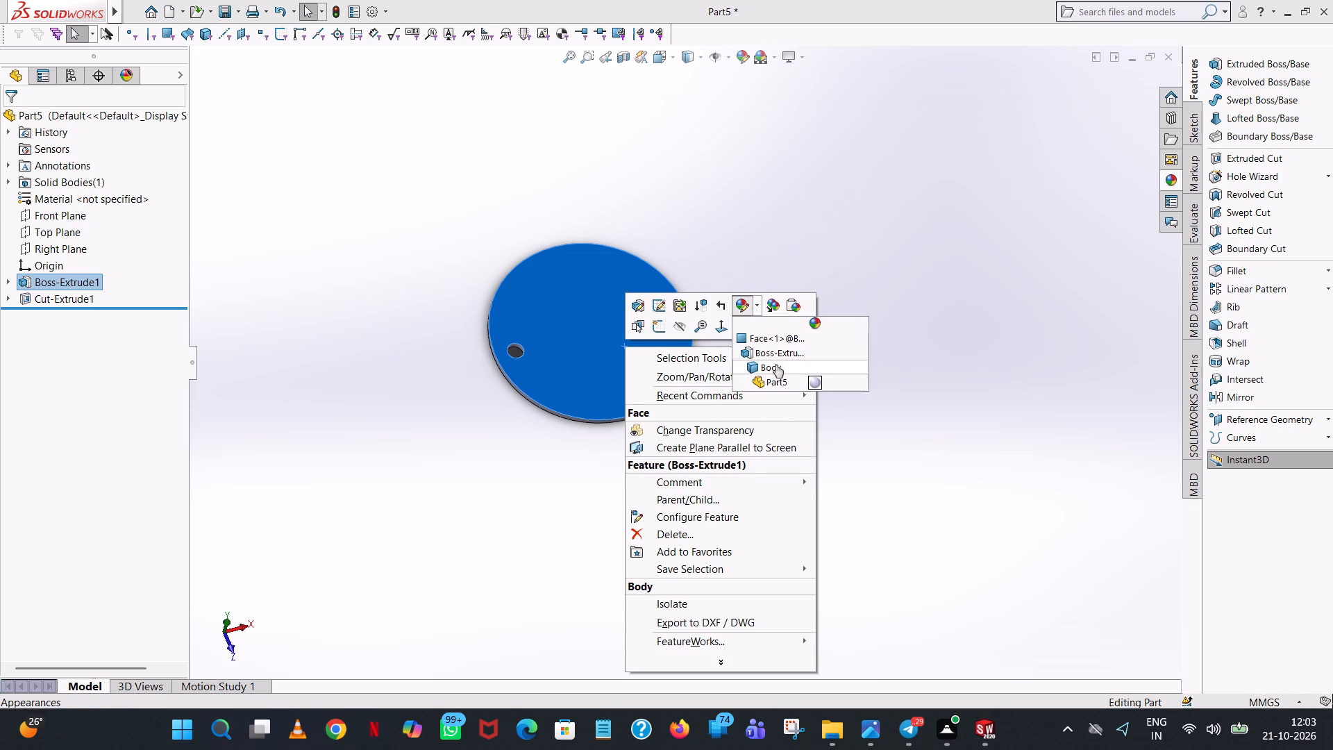
left_click(776, 365)
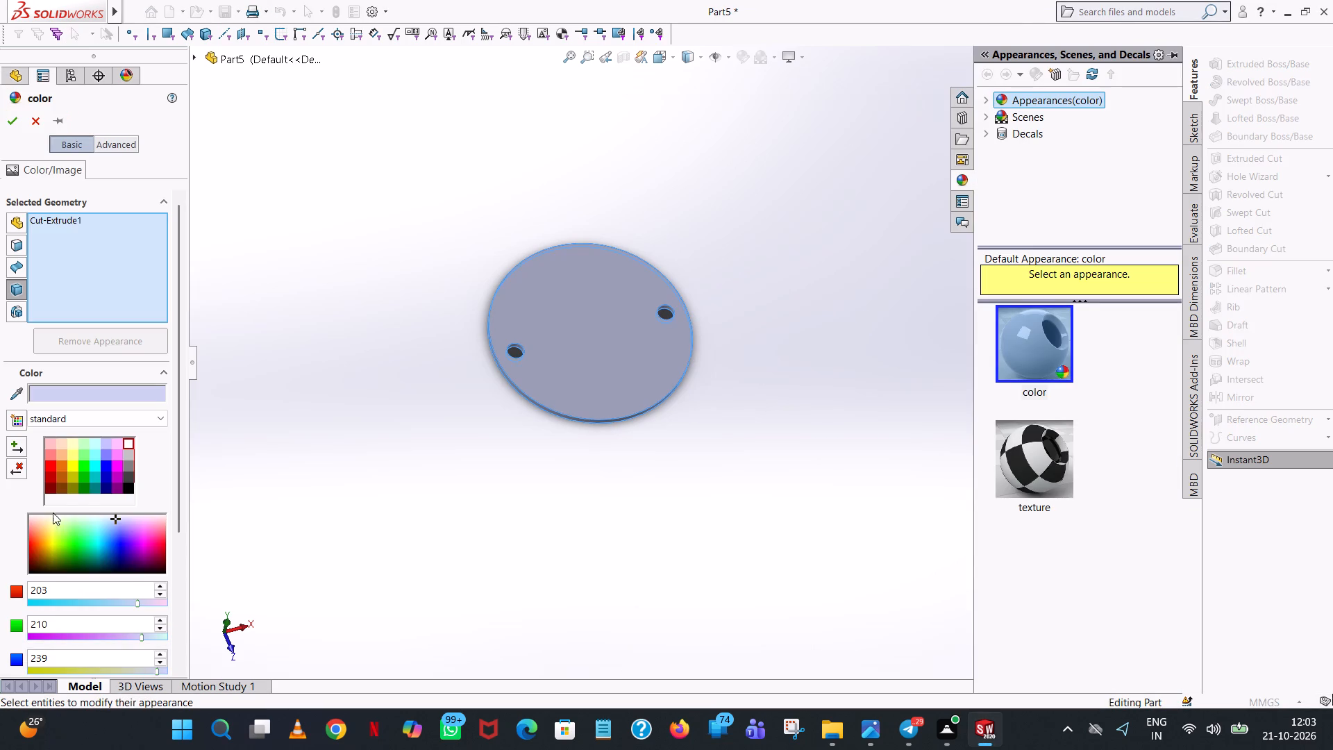
left_click(133, 476)
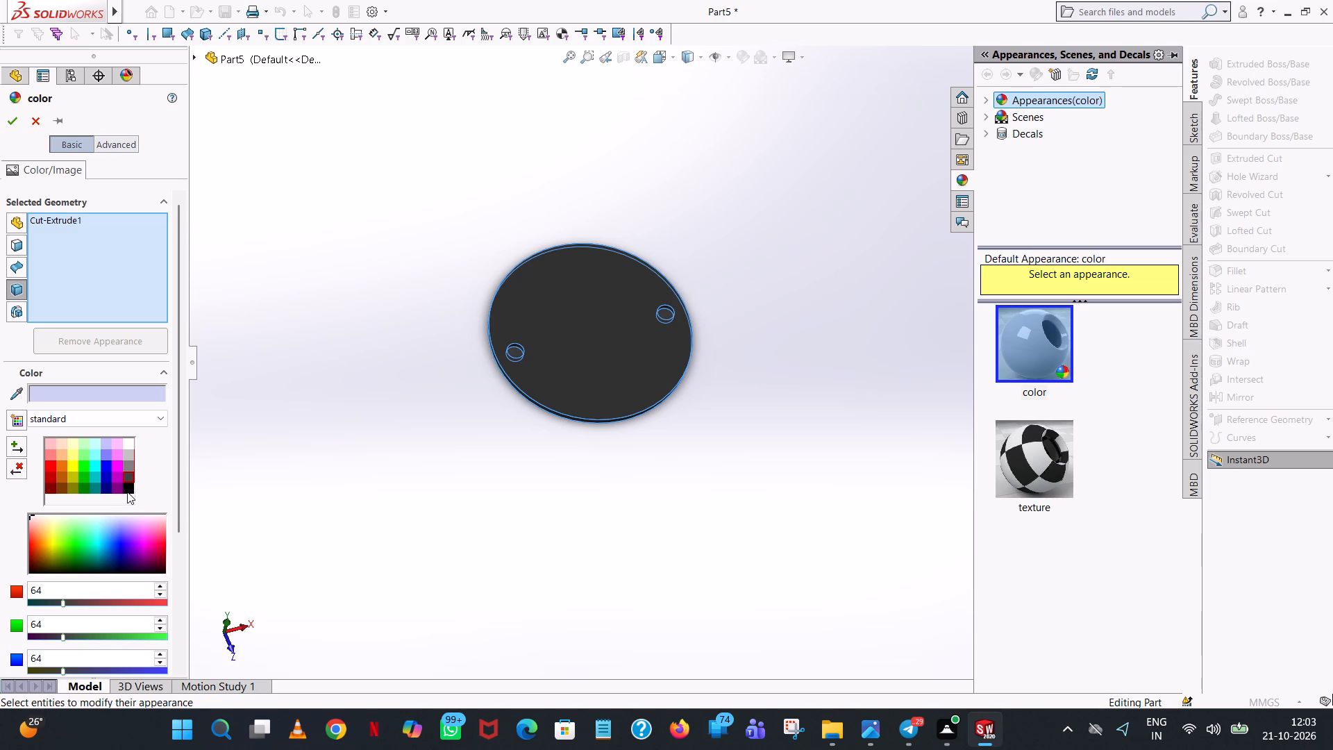
left_click(127, 492)
left_click(12, 124)
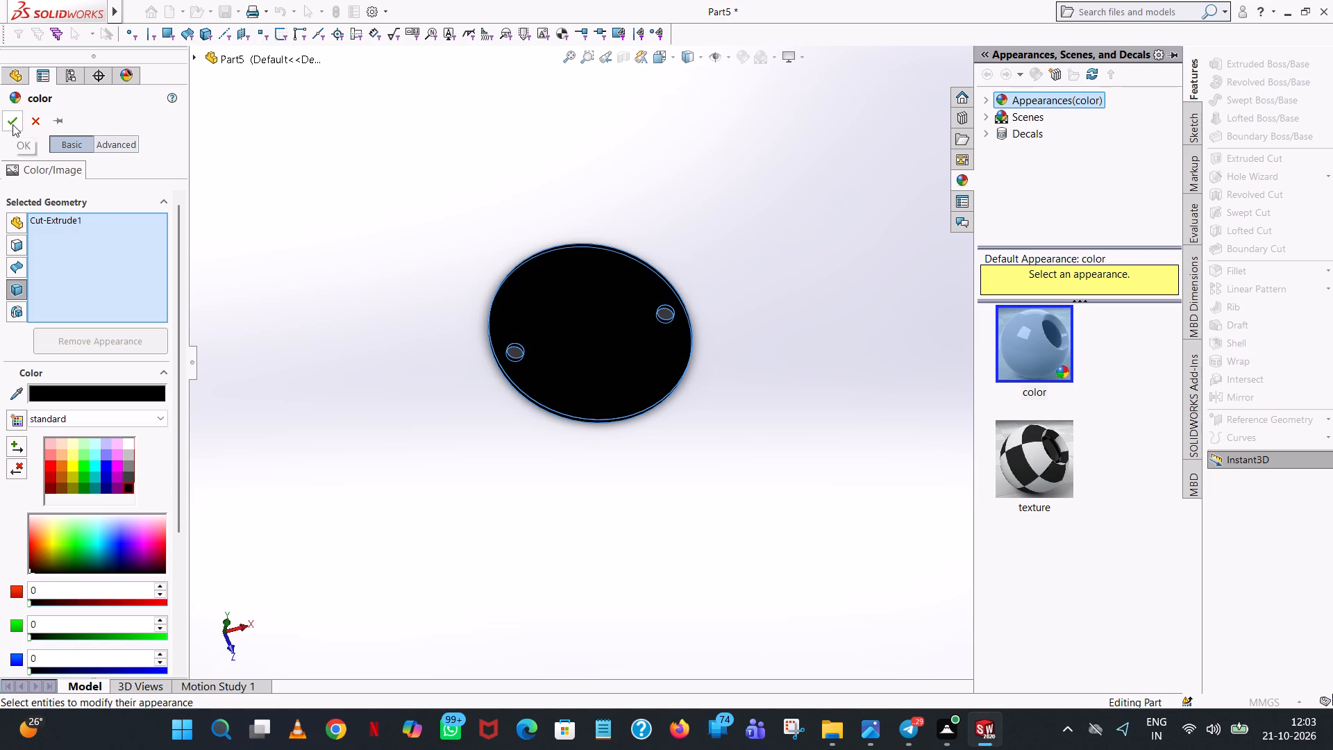
Examine the coloured disc and its two holes from several angles.
left_click(685, 497)
middle_click_drag(683, 498, 671, 255)
scroll(680, 492, "up", 1)
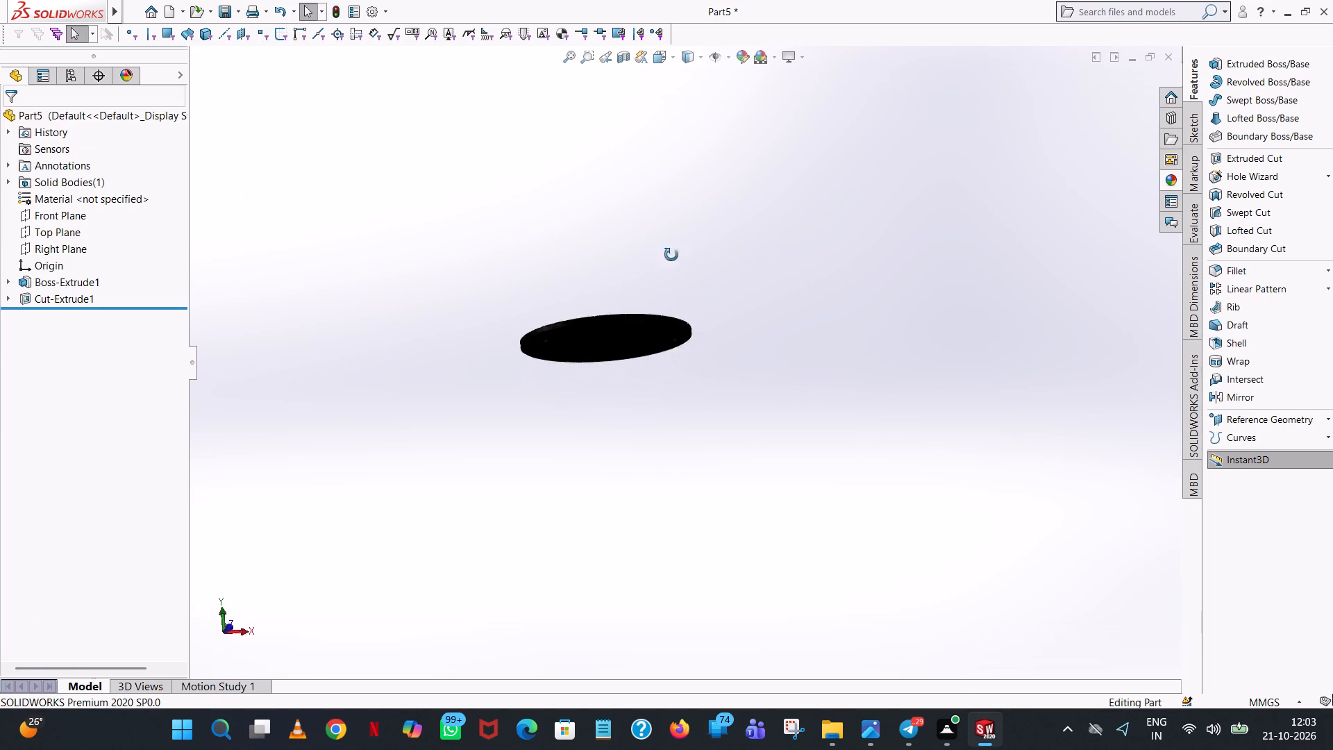
middle_click_drag(671, 255, 696, 249)
scroll(696, 249, "up", 1)
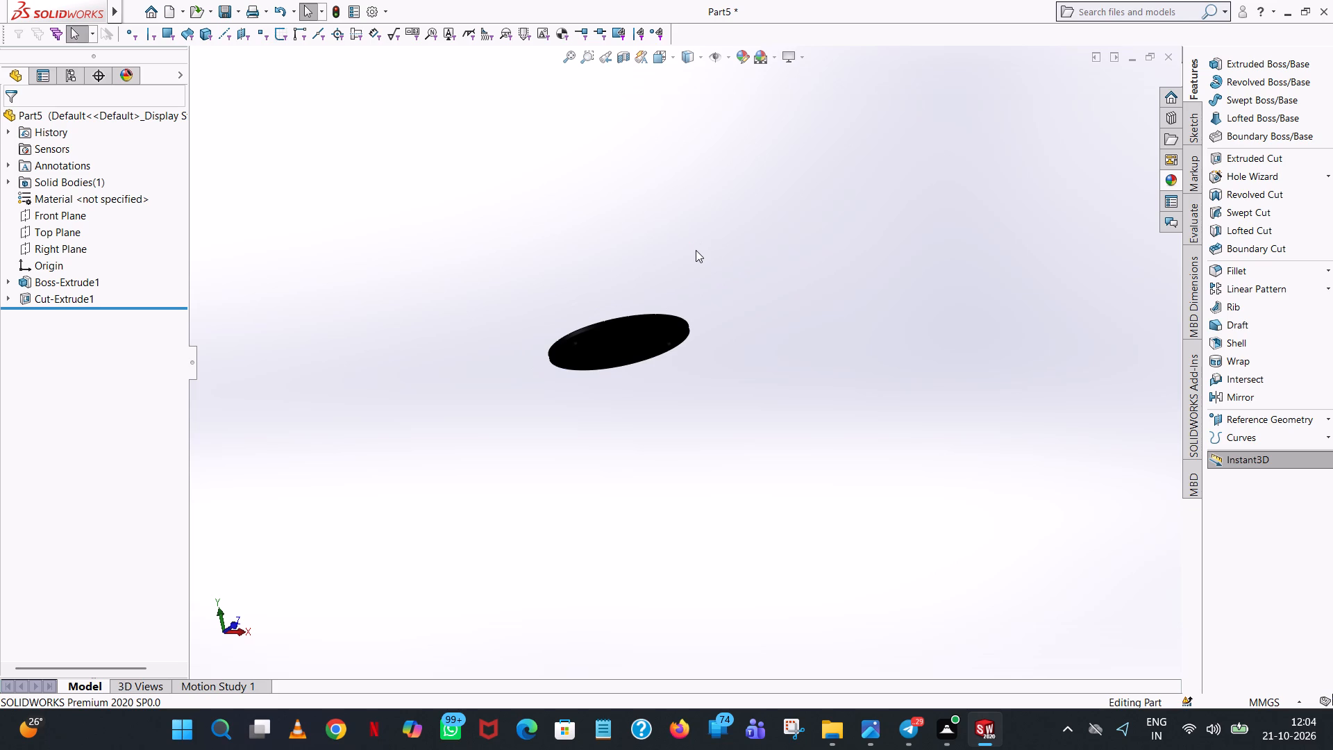
middle_click_drag(621, 183, 632, 533)
scroll(635, 231, "up", 1)
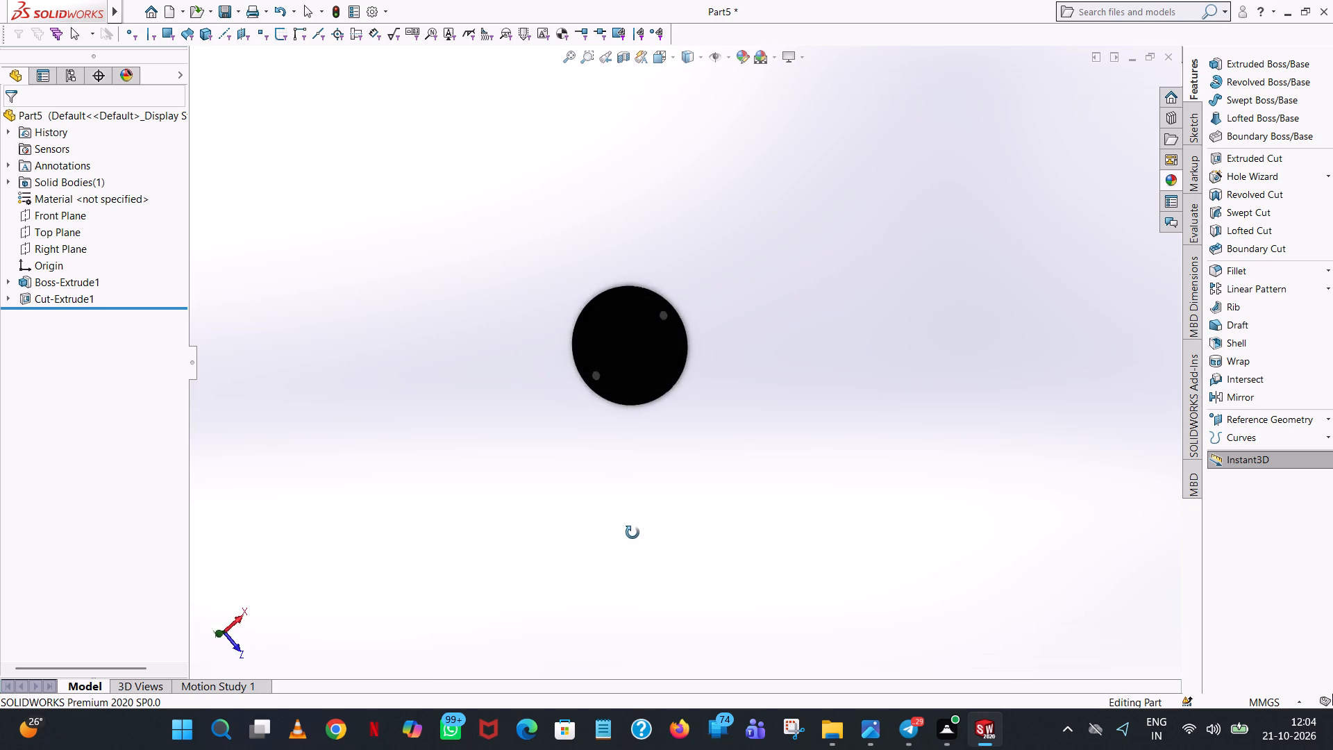
middle_click_drag(632, 533, 716, 256)
middle_click_drag(658, 283, 657, 422)
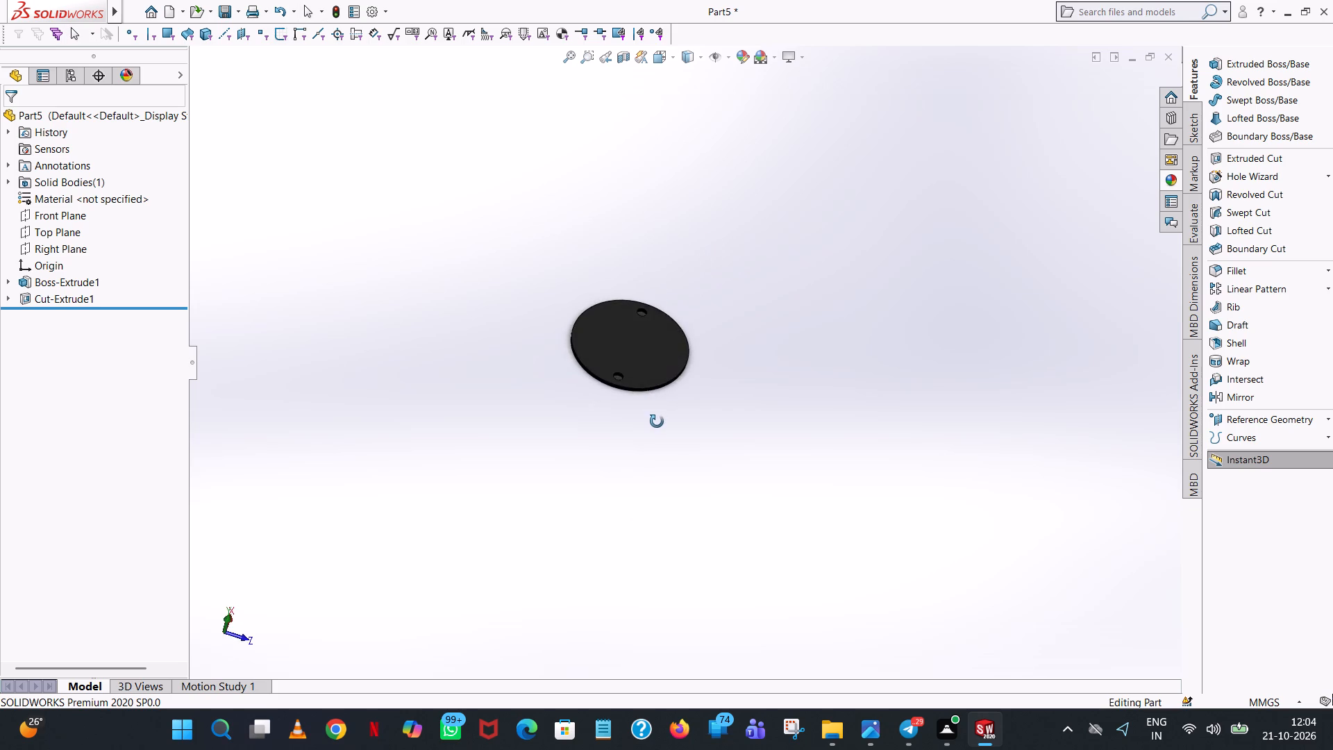
middle_click_drag(657, 422, 651, 478)
scroll(642, 381, "down", 8)
middle_click_drag(642, 381, 644, 282)
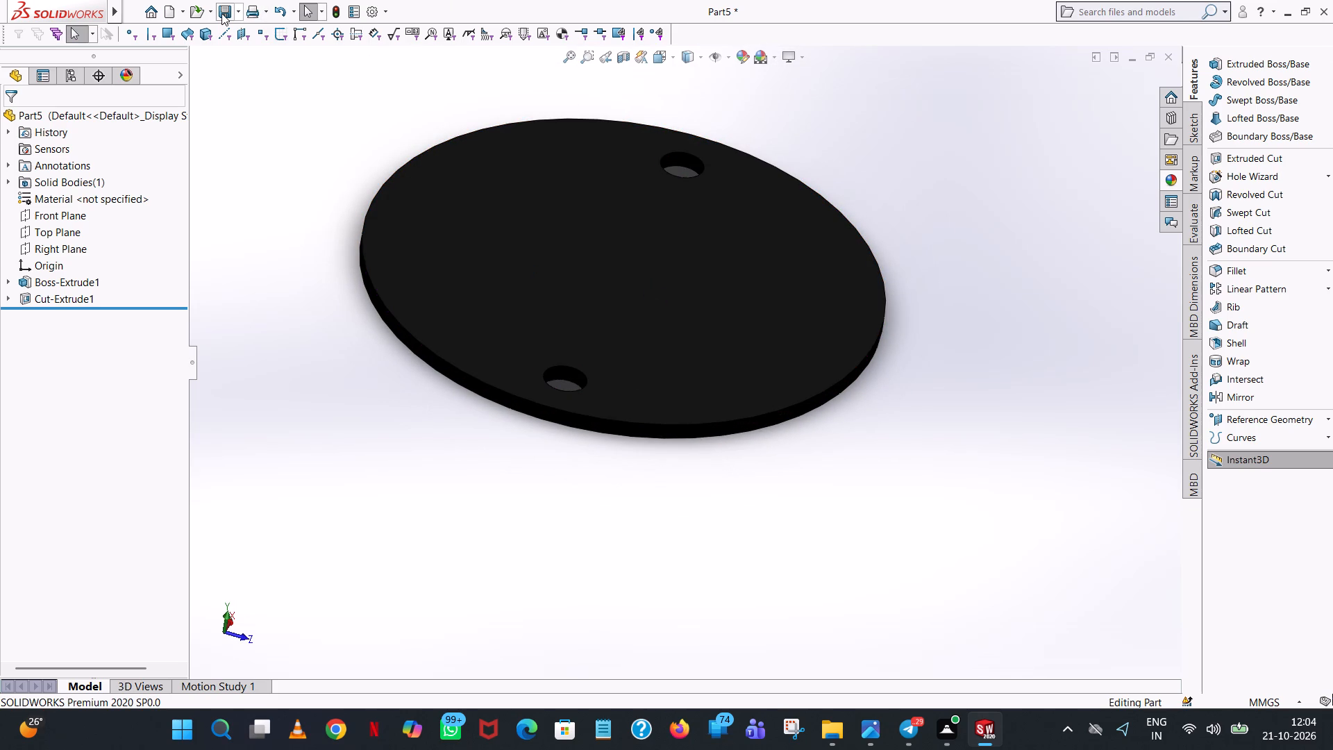
Save the part as "bottom plate" in the MANUAL JACK folder.
left_click(221, 13)
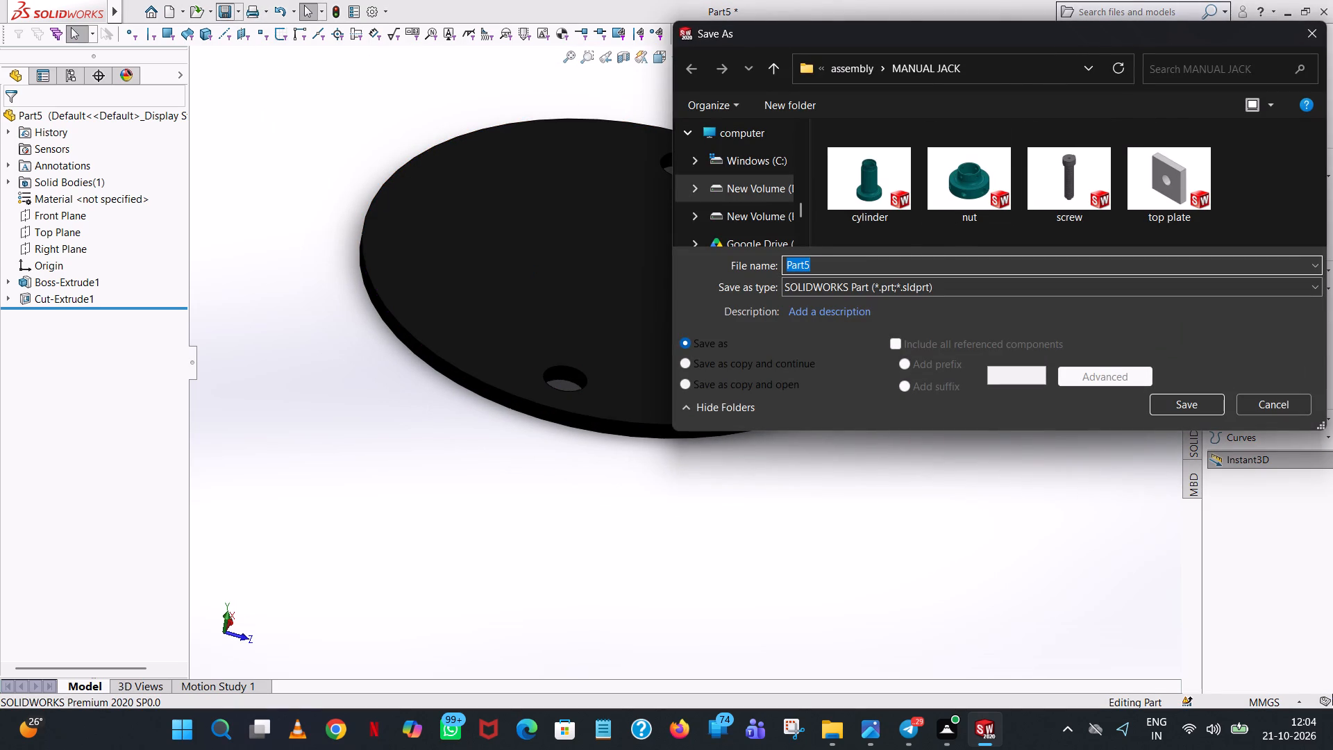
type("bottom plate")
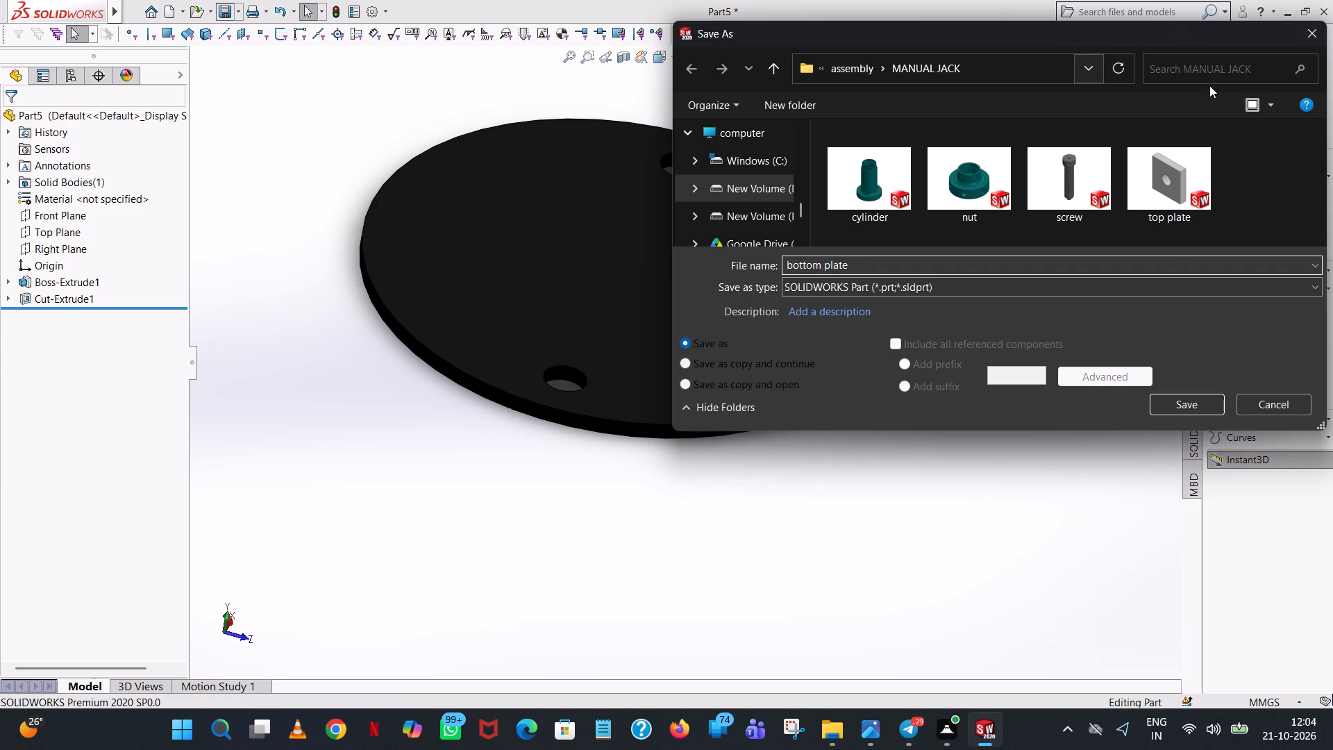
left_click(1192, 401)
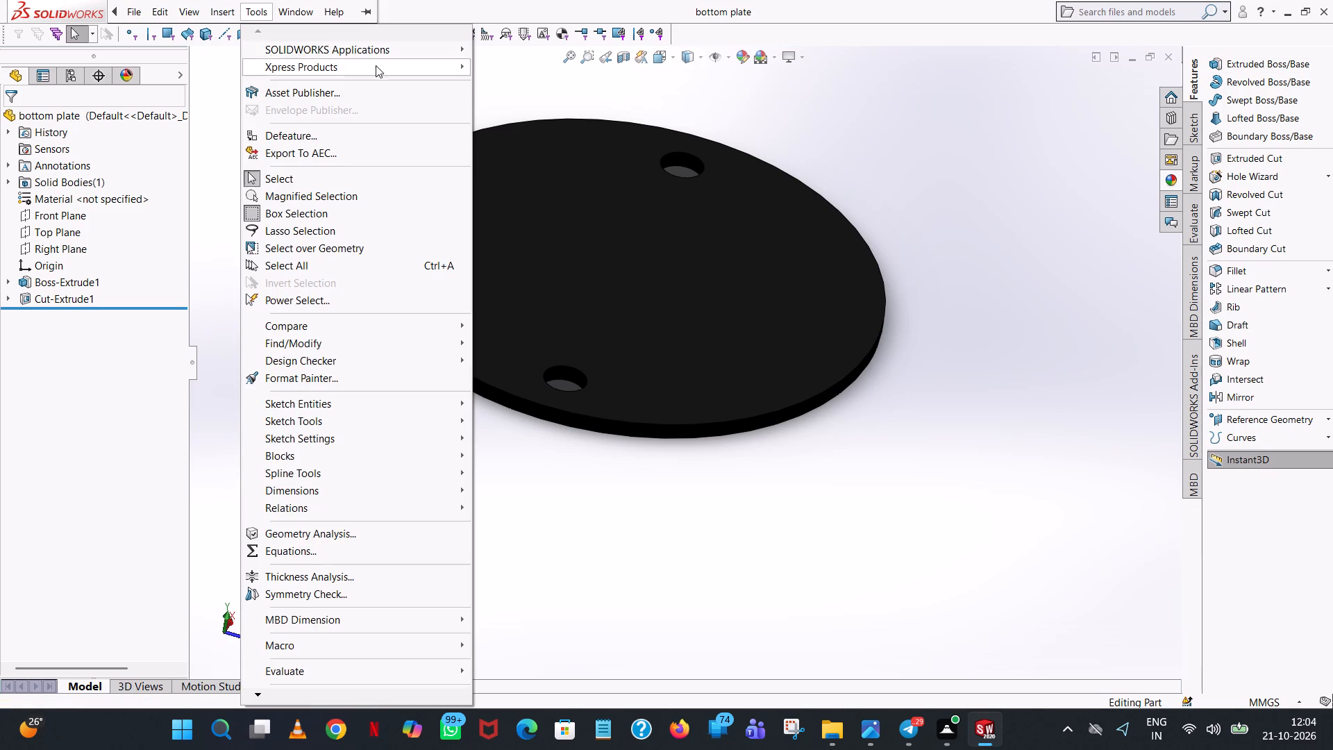
left_click(541, 90)
Save a PDF copy of the bottom plate in the MANUAL JACK folder under the same name.
left_click(237, 10)
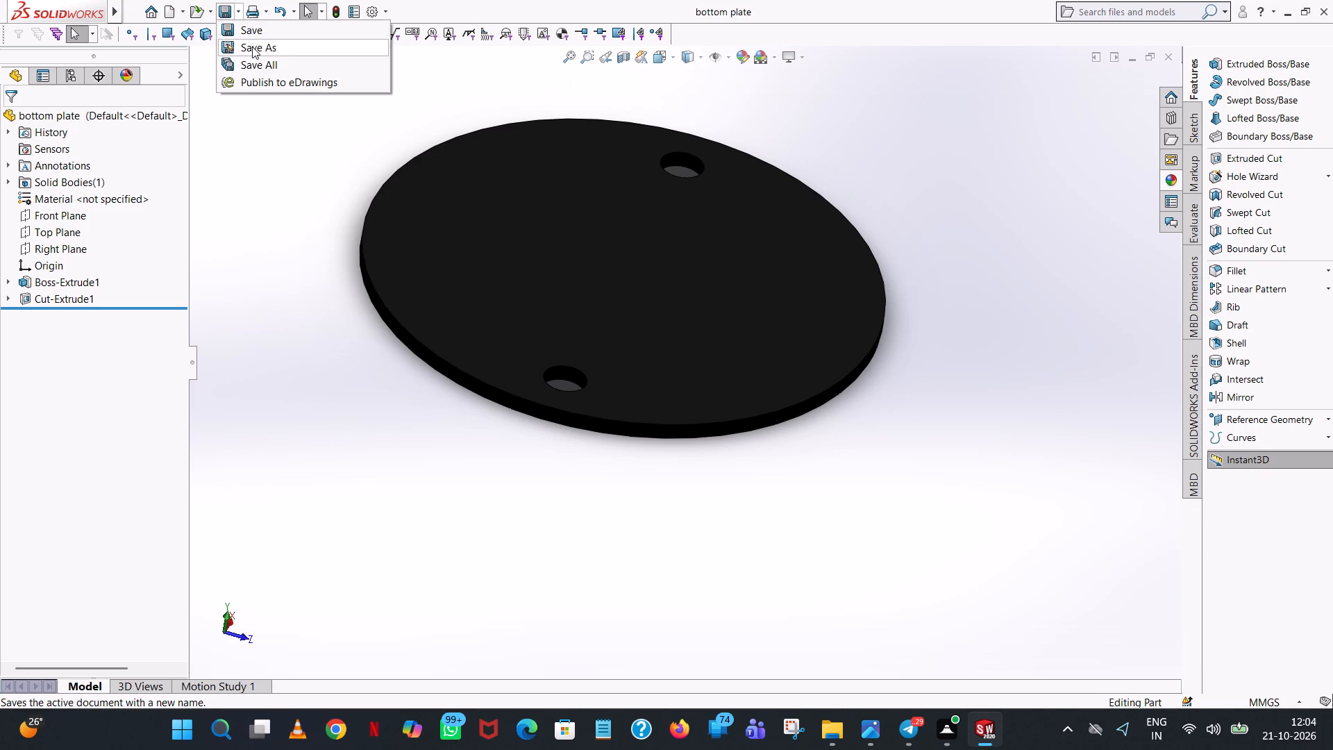
left_click(252, 47)
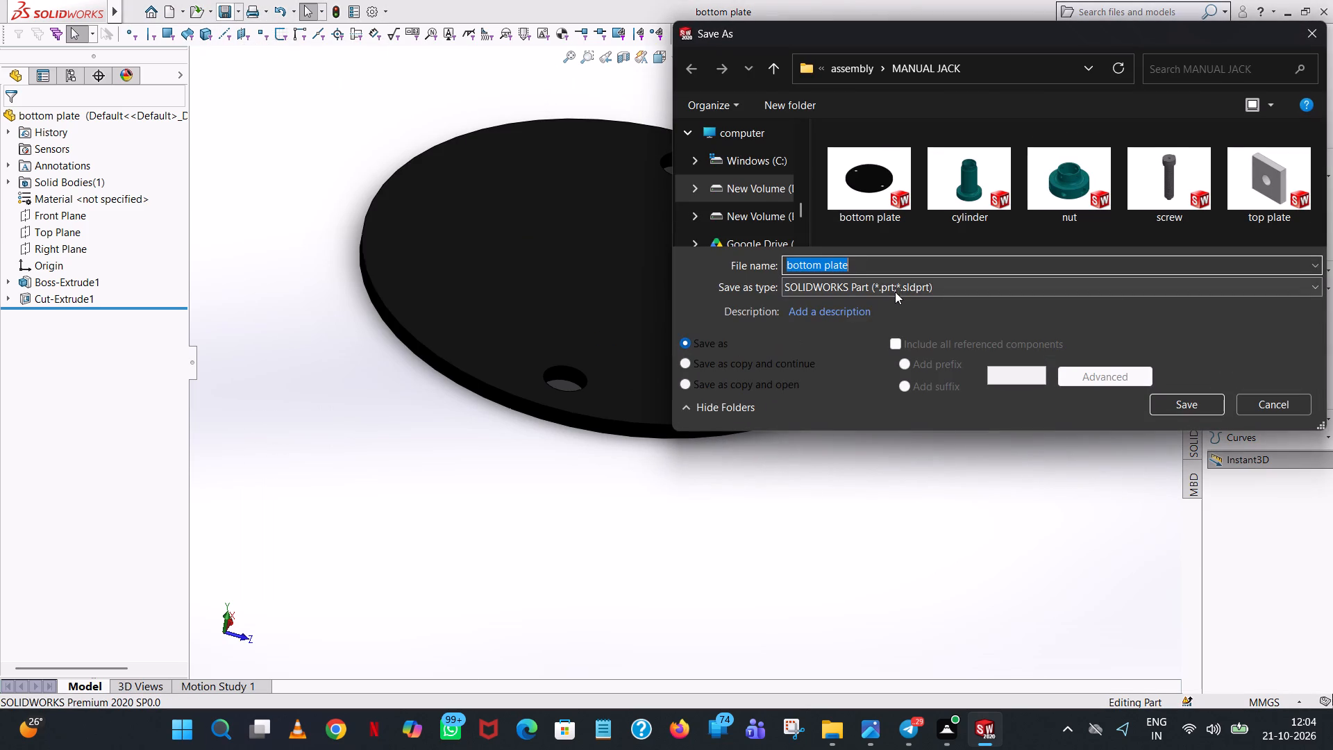
left_click(895, 292)
left_click(889, 404)
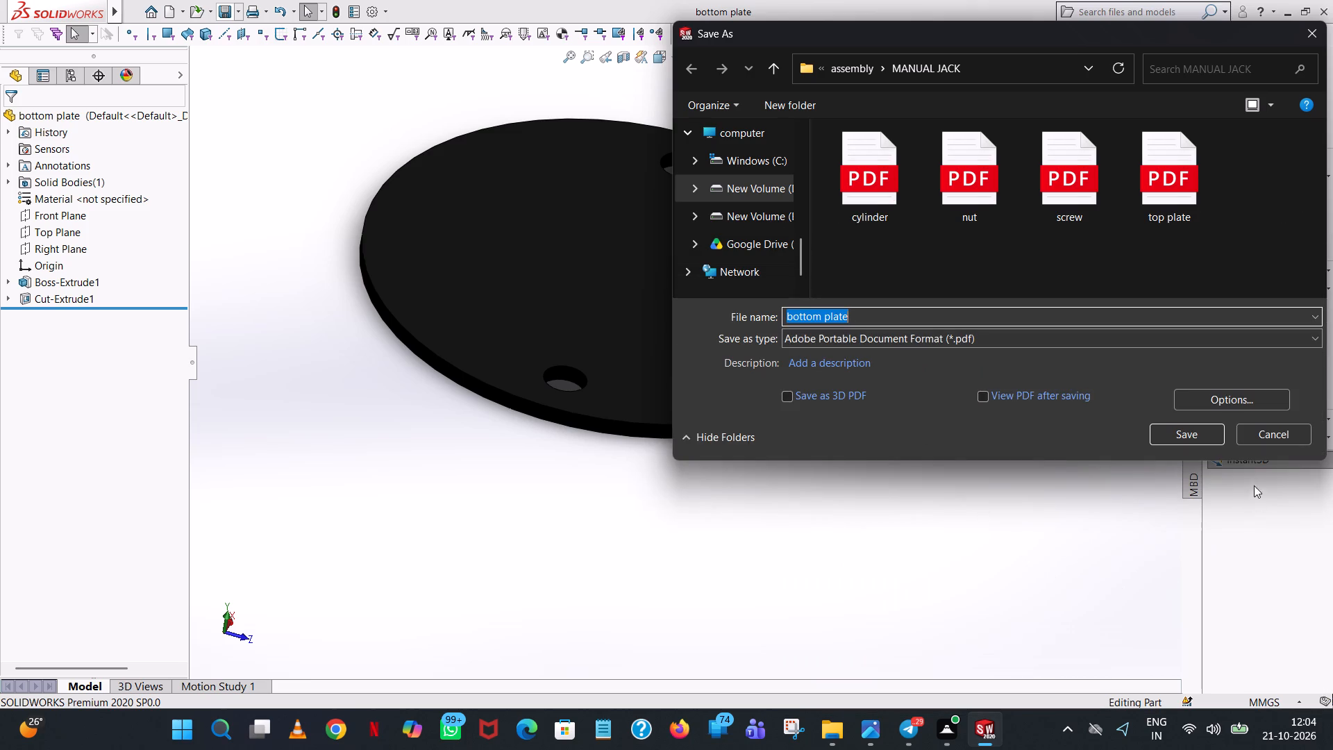
left_click(1197, 434)
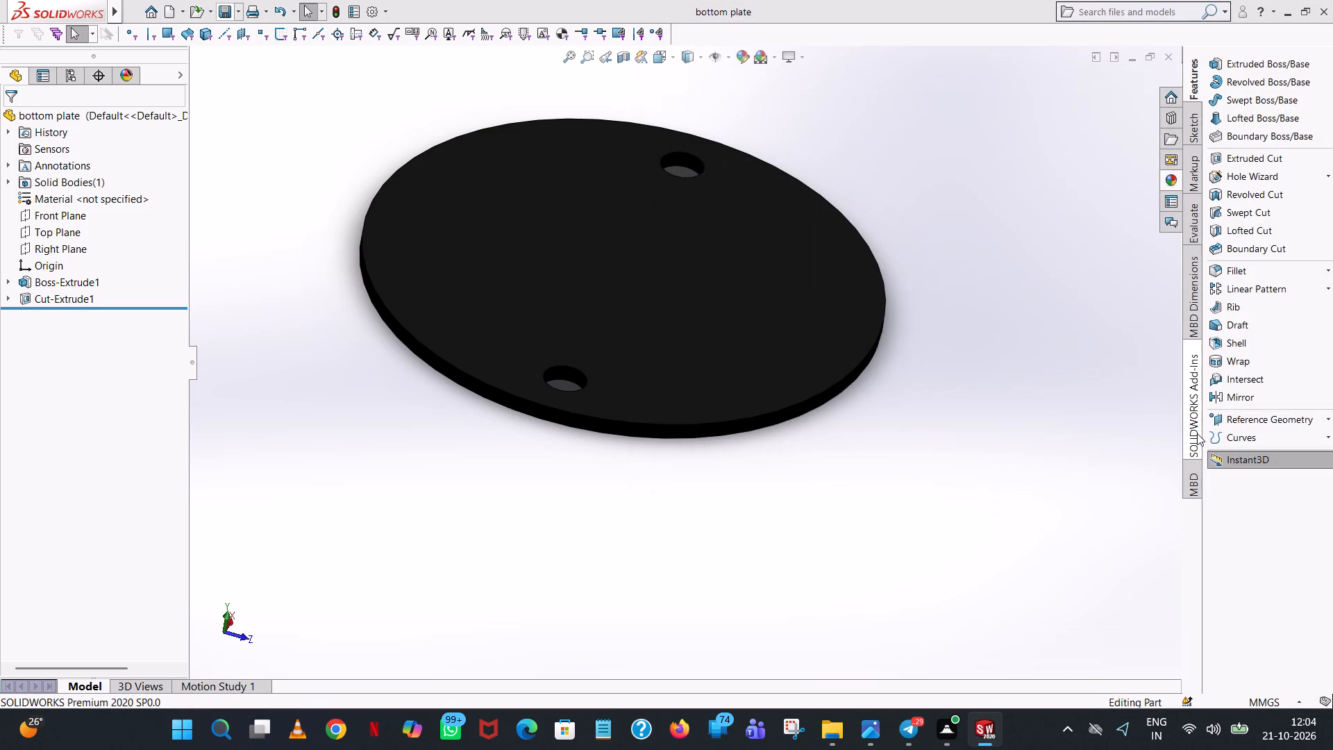
left_click(292, 134)
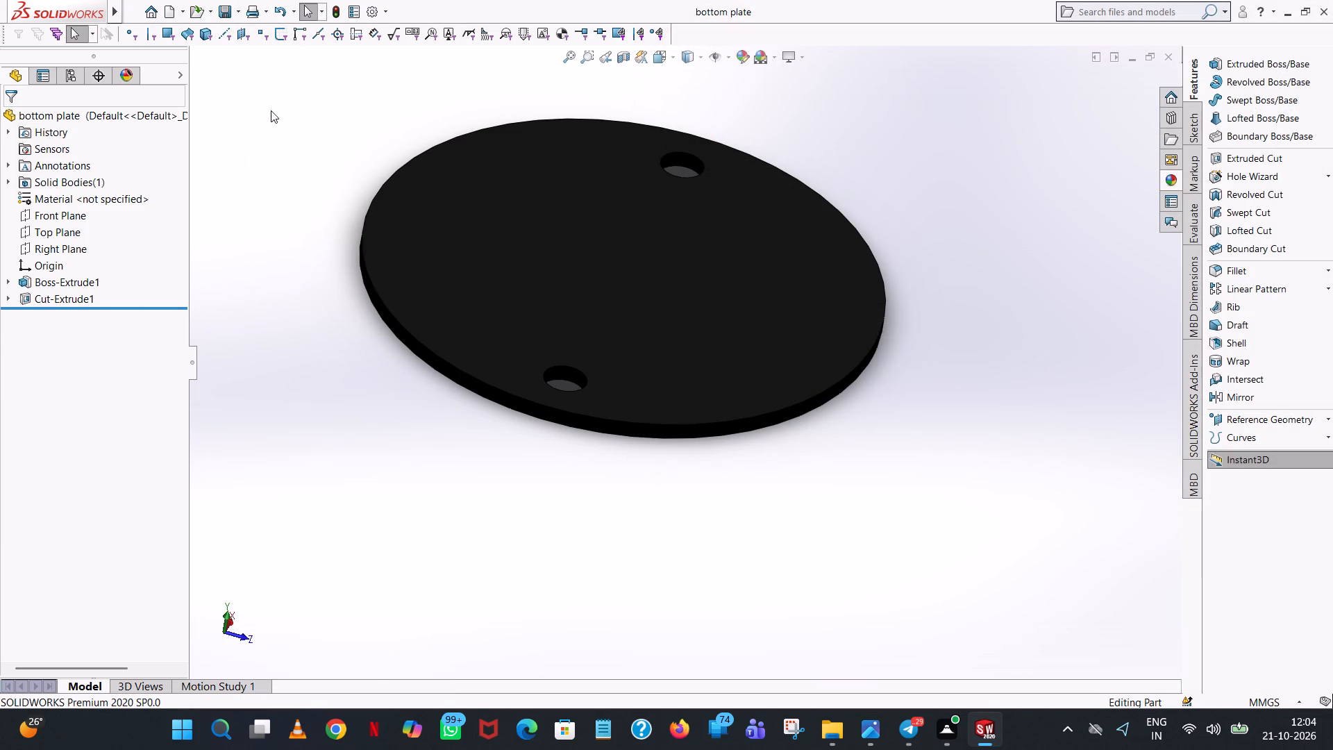
Create a new assembly document.
left_click(168, 9)
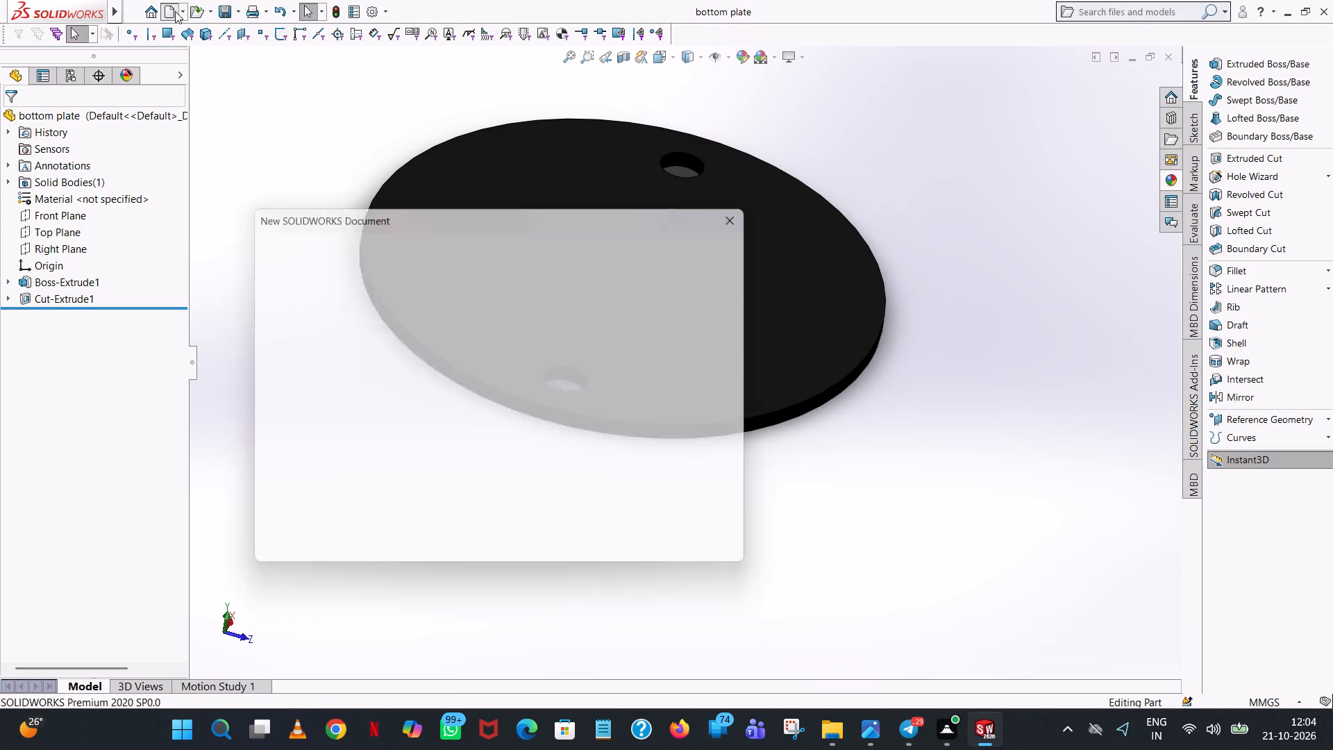
double_click(523, 340)
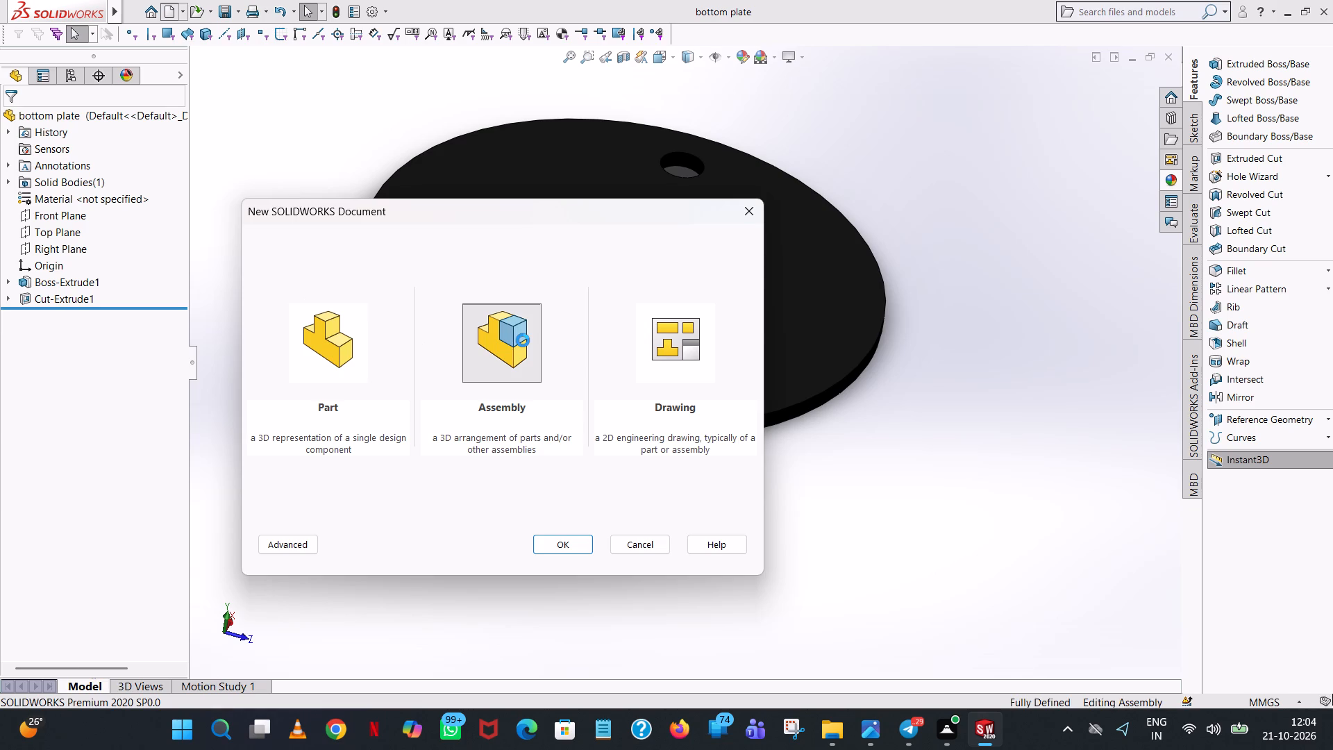
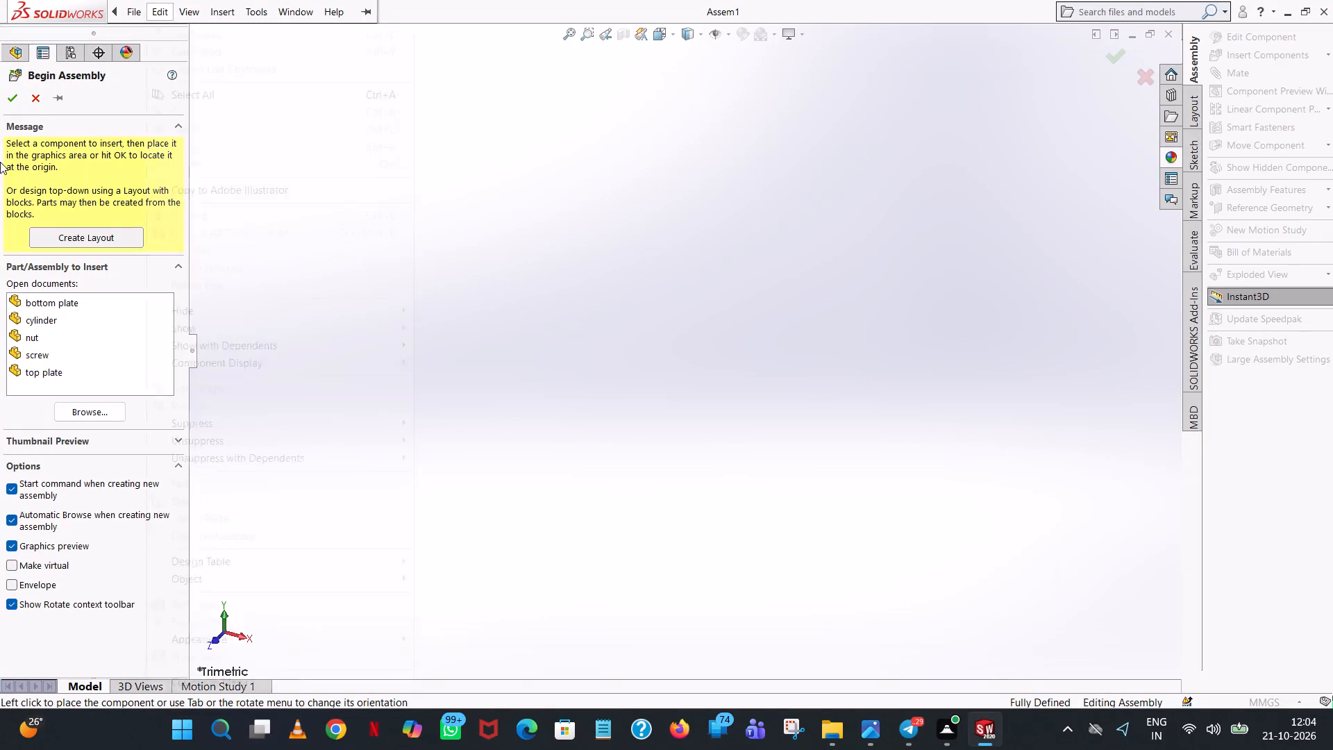
Load the bottom plate, cylinder, nut, screw and top plate parts from the MANUAL JACK folder for insertion.
left_click(110, 416)
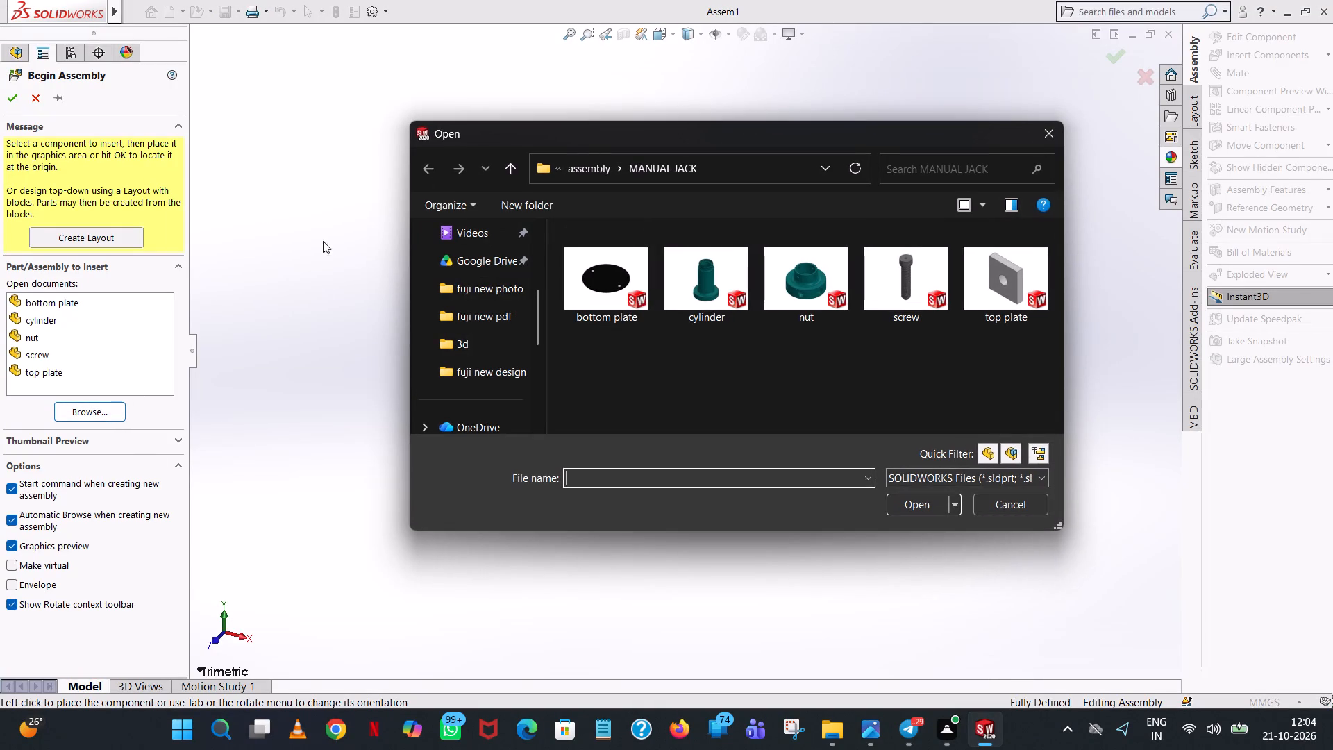
left_click(604, 291, "ctrl")
left_click(676, 283, "ctrl")
left_click(811, 292, "ctrl")
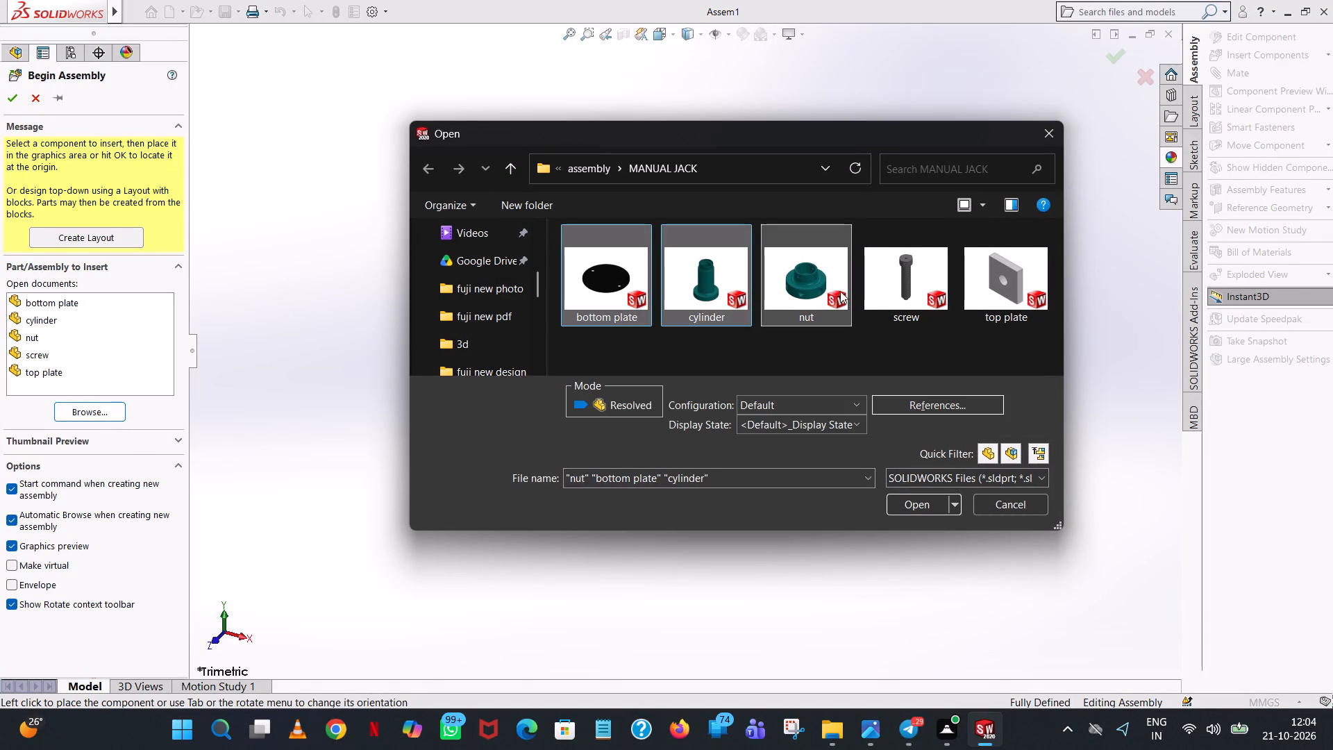
left_click(902, 290, "ctrl")
left_click(1037, 283, "ctrl")
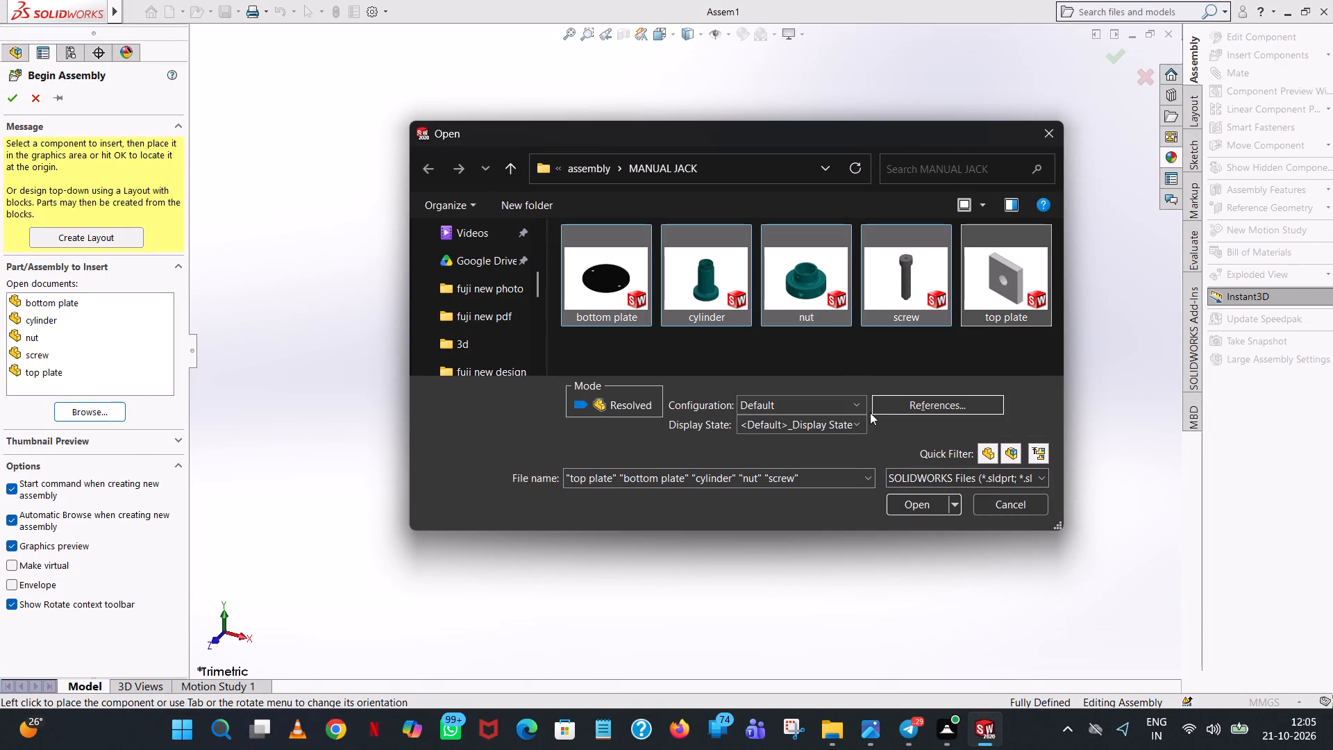
left_click(909, 499)
Place the bottom plate, cylinder, nut, screw and top plate at separate spots in the assembly space.
left_click(520, 320)
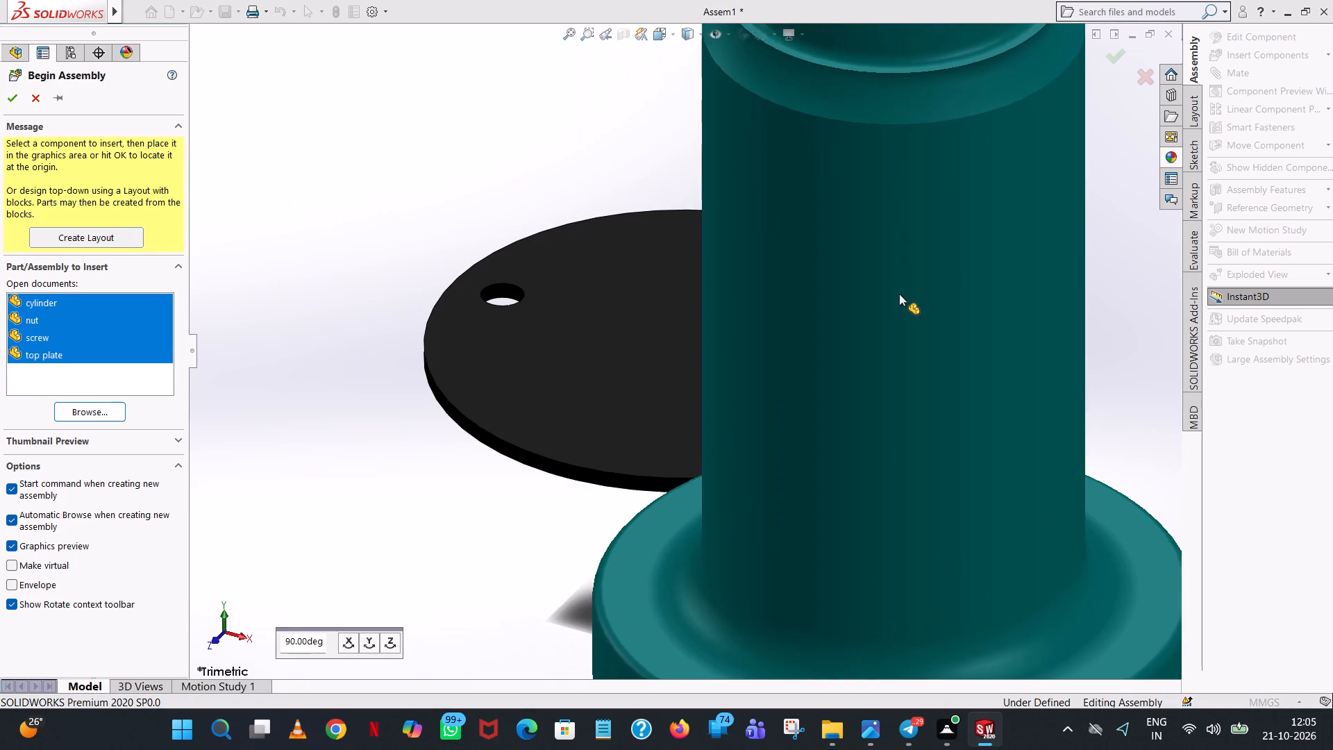
left_click(903, 291)
left_click(462, 191)
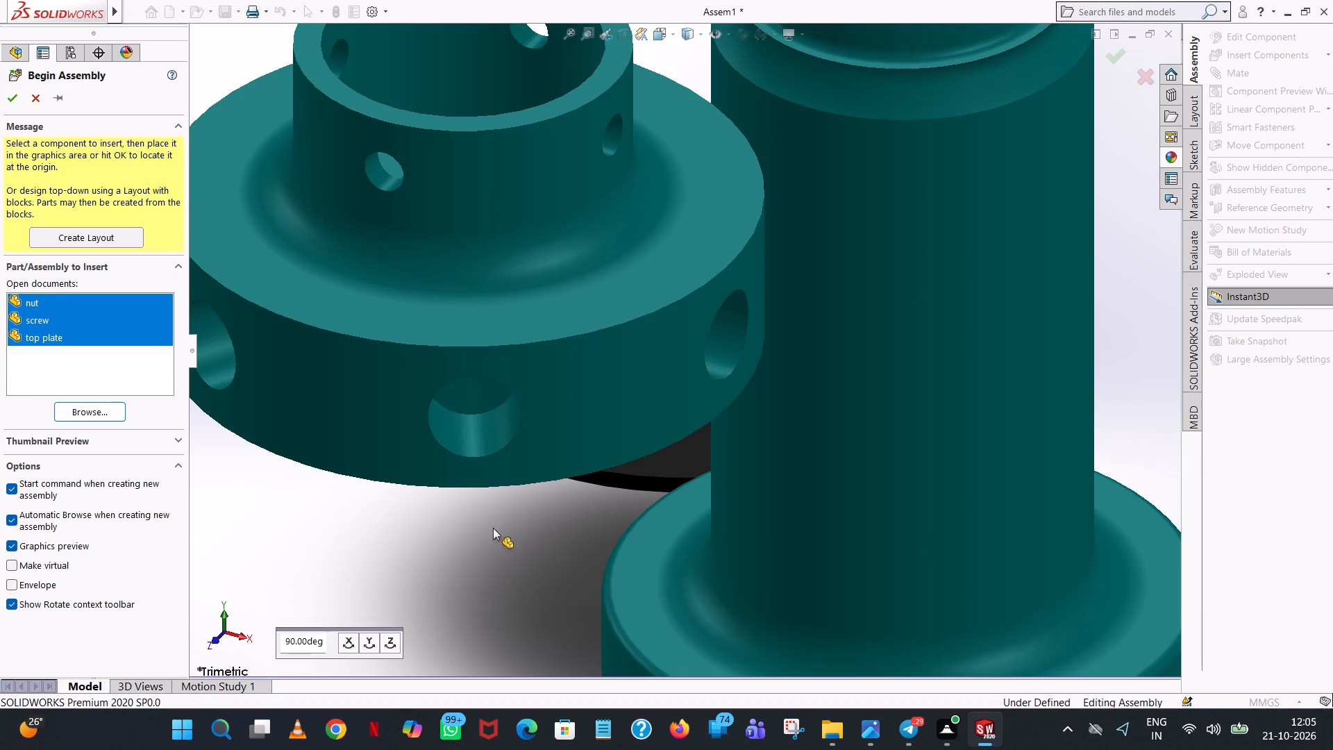
left_click(493, 528)
scroll(493, 528, "up", 9)
scroll(615, 426, "up", 7)
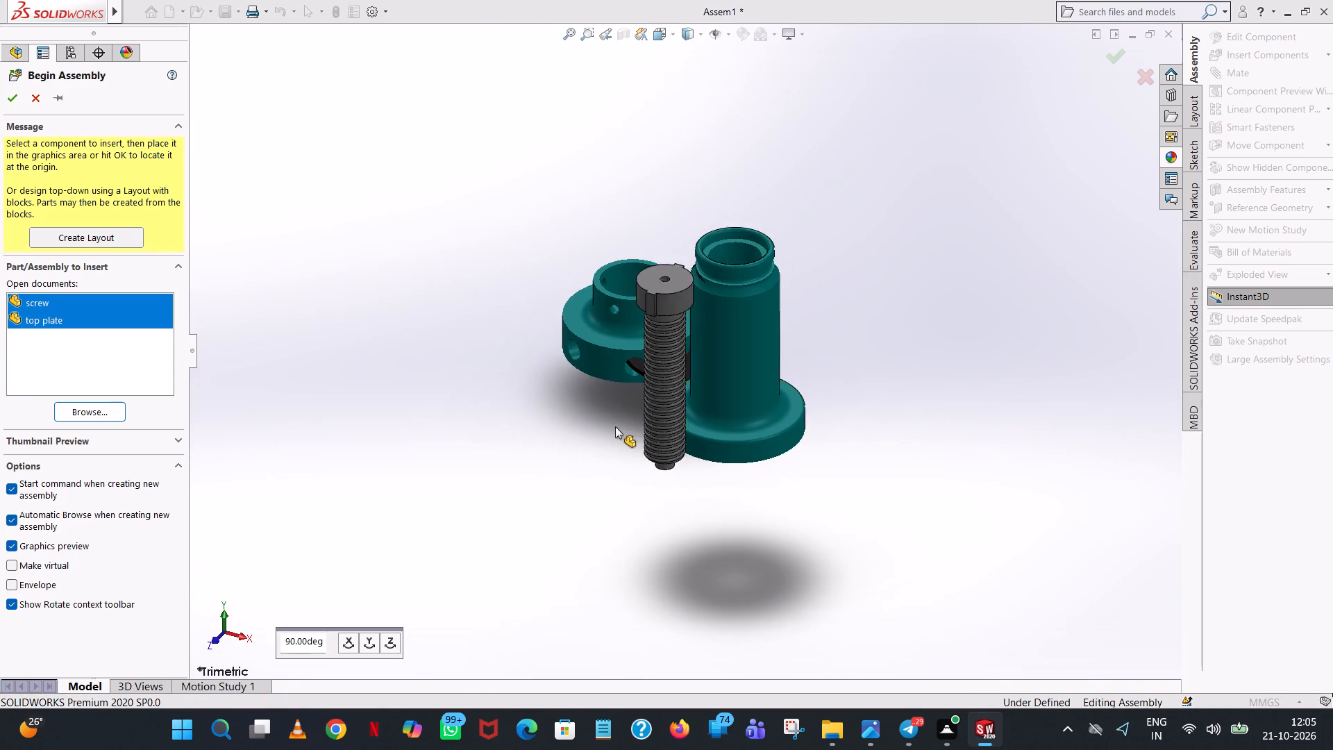
left_click(481, 321)
left_click(594, 455)
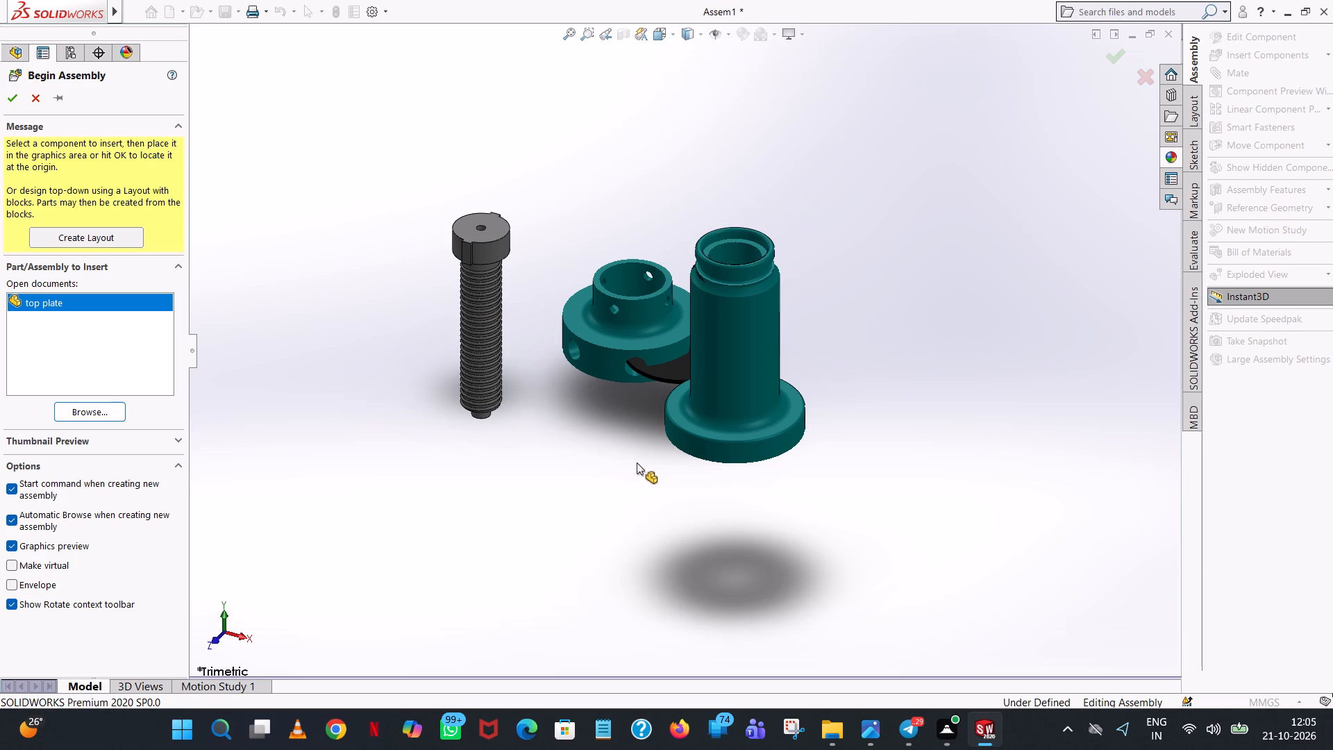
left_click(679, 500)
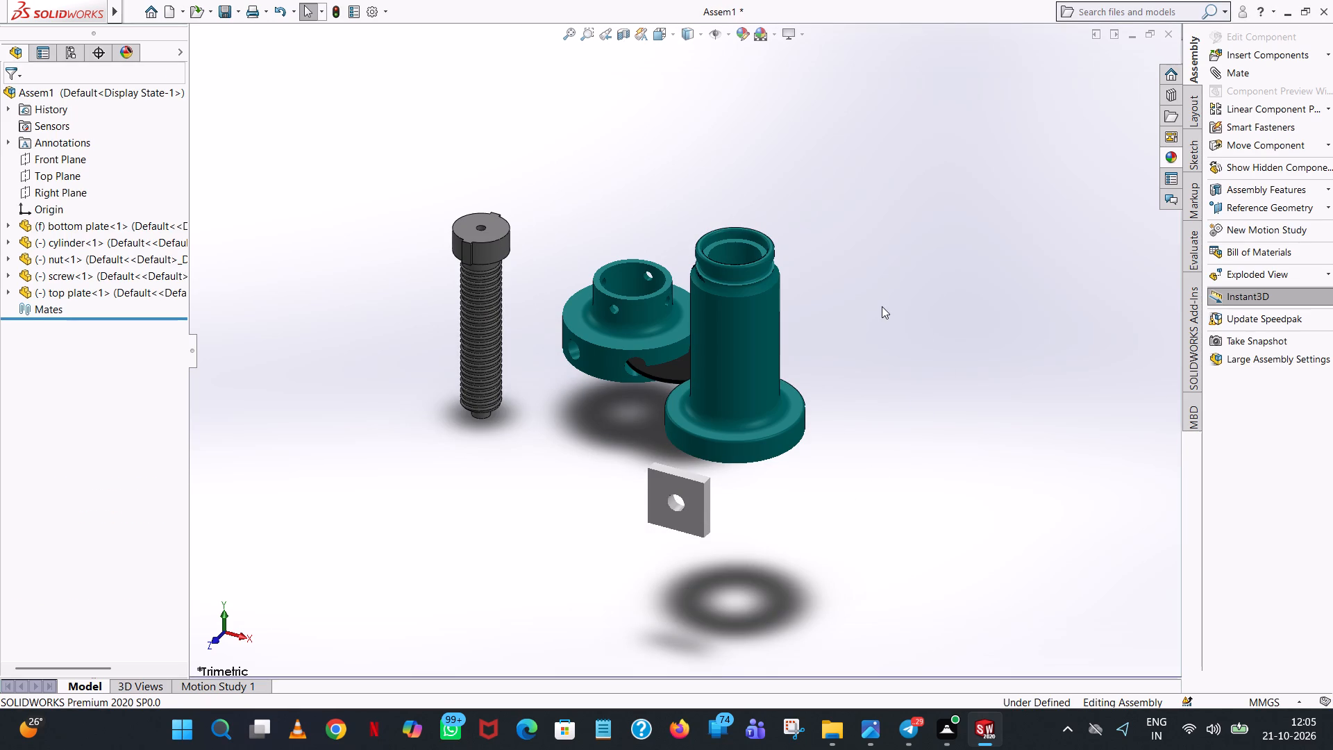
left_click(882, 306)
left_click(891, 450)
Move the nut away from the bottom plate so that the plate is uncovered.
middle_click_drag(804, 418, 897, 385)
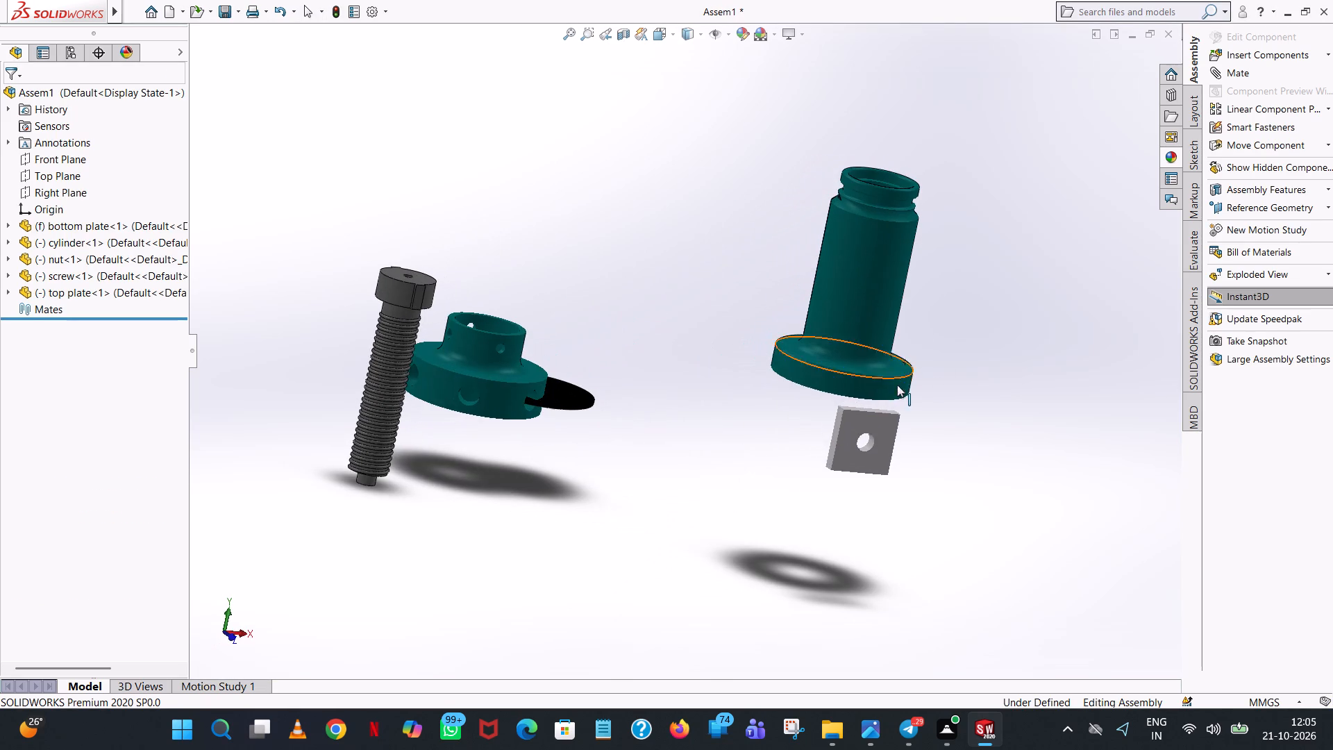
left_click_drag(485, 365, 430, 235)
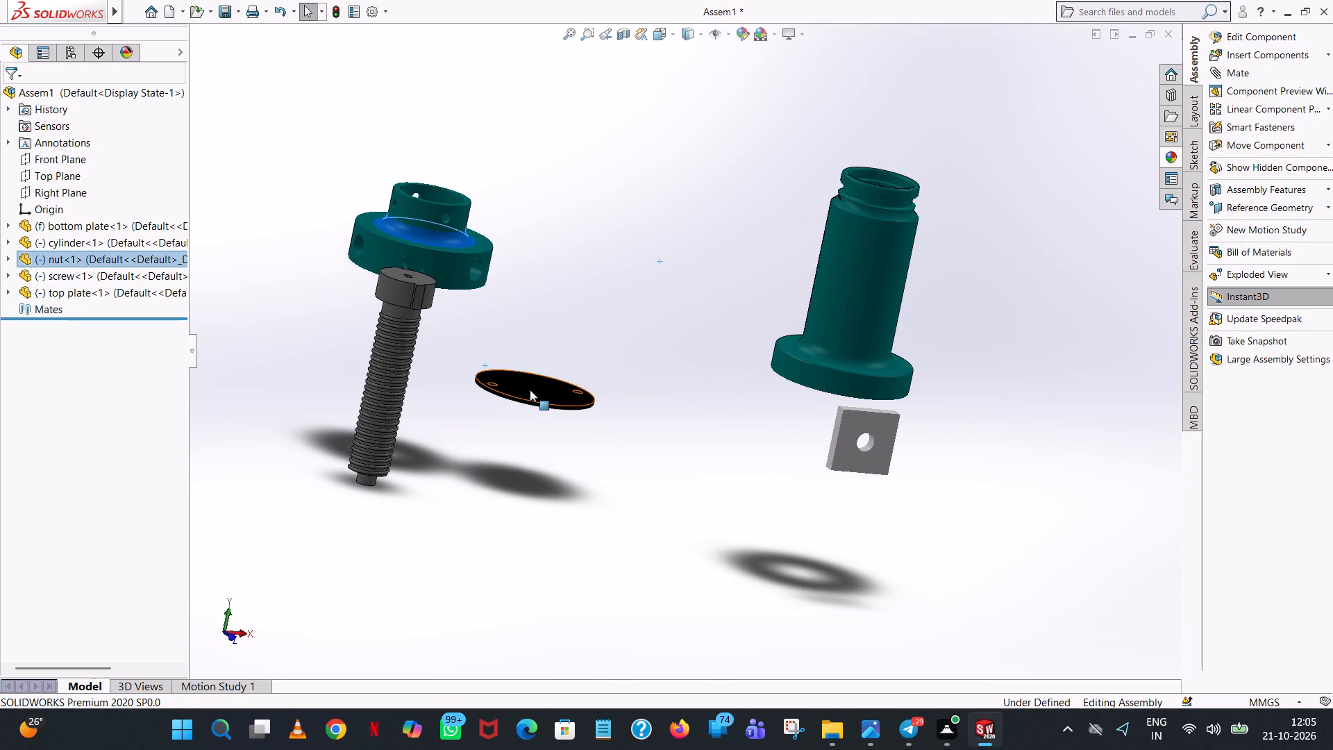
left_click_drag(530, 390, 630, 400)
left_click(610, 294)
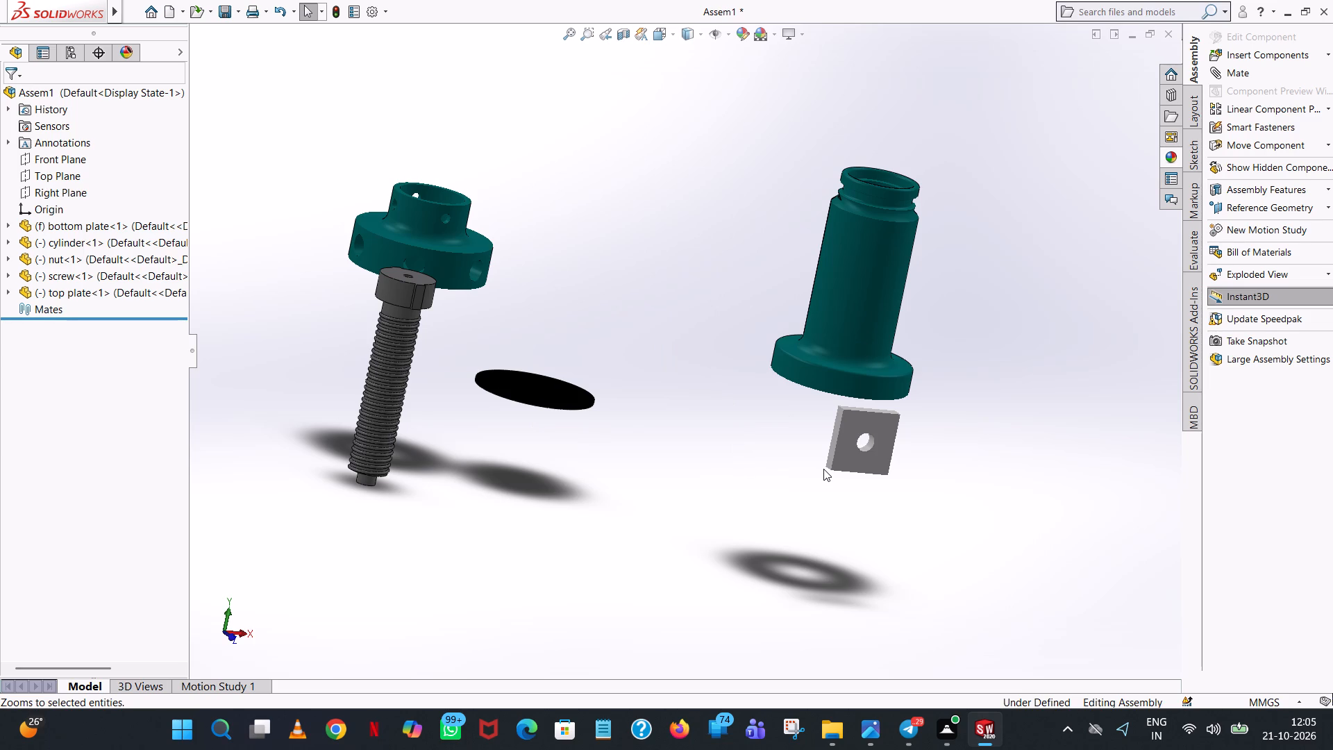
Add a concentric mate between the bottom plate's circular edge and the cylinder's inner bore face.
left_click(1286, 72)
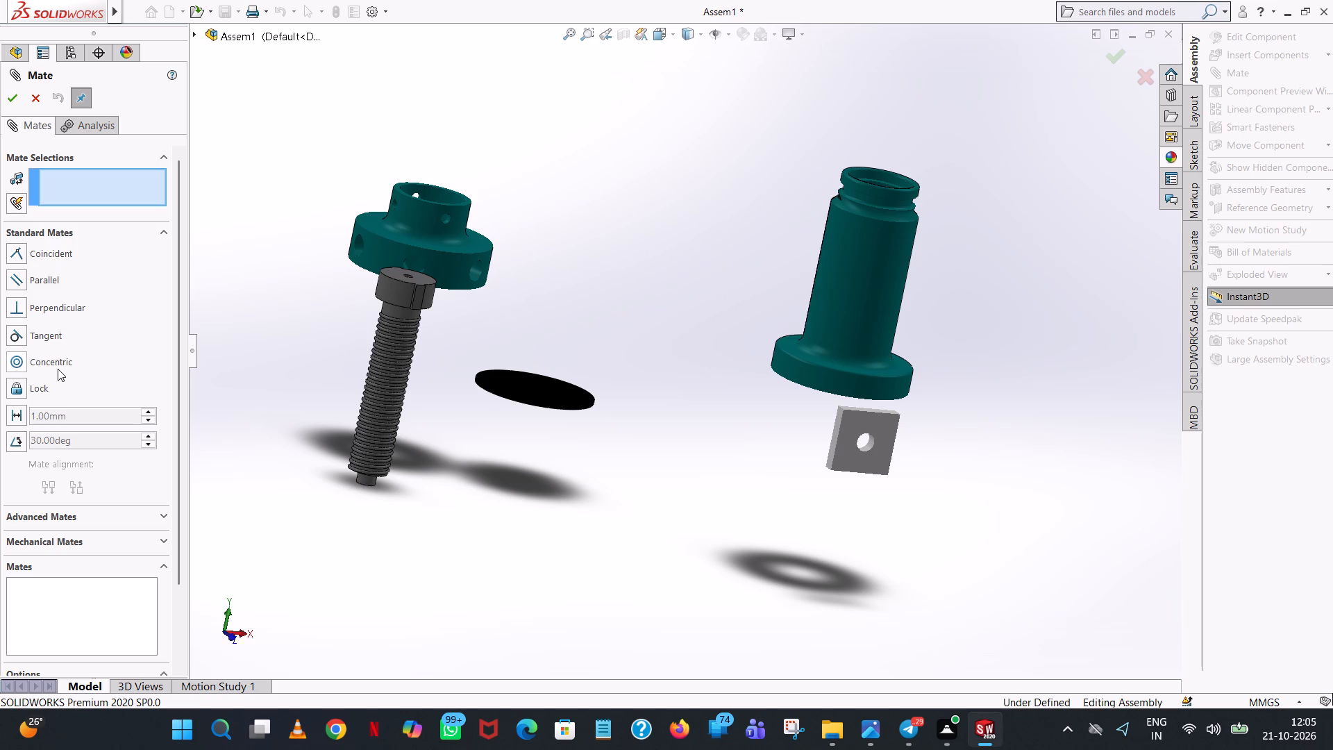
left_click(55, 361)
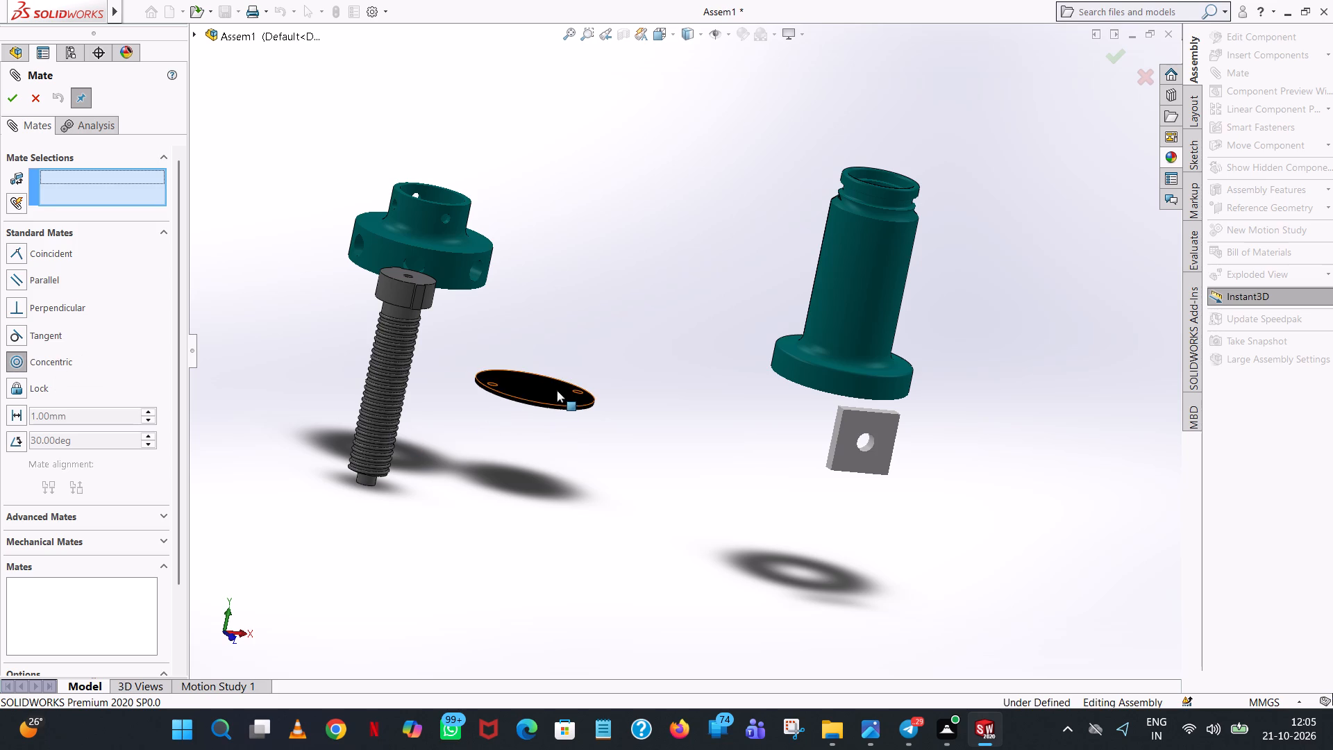
left_click(559, 386)
left_click(526, 390)
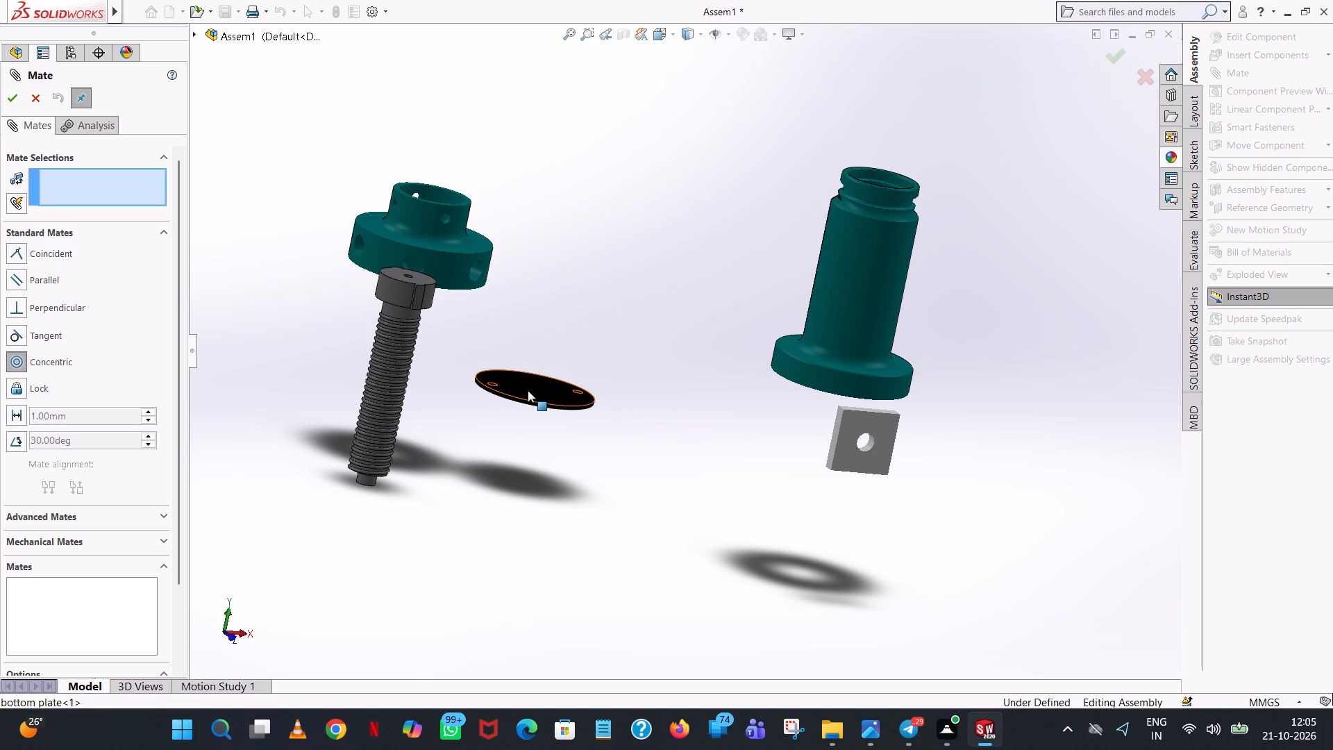
left_click(548, 403)
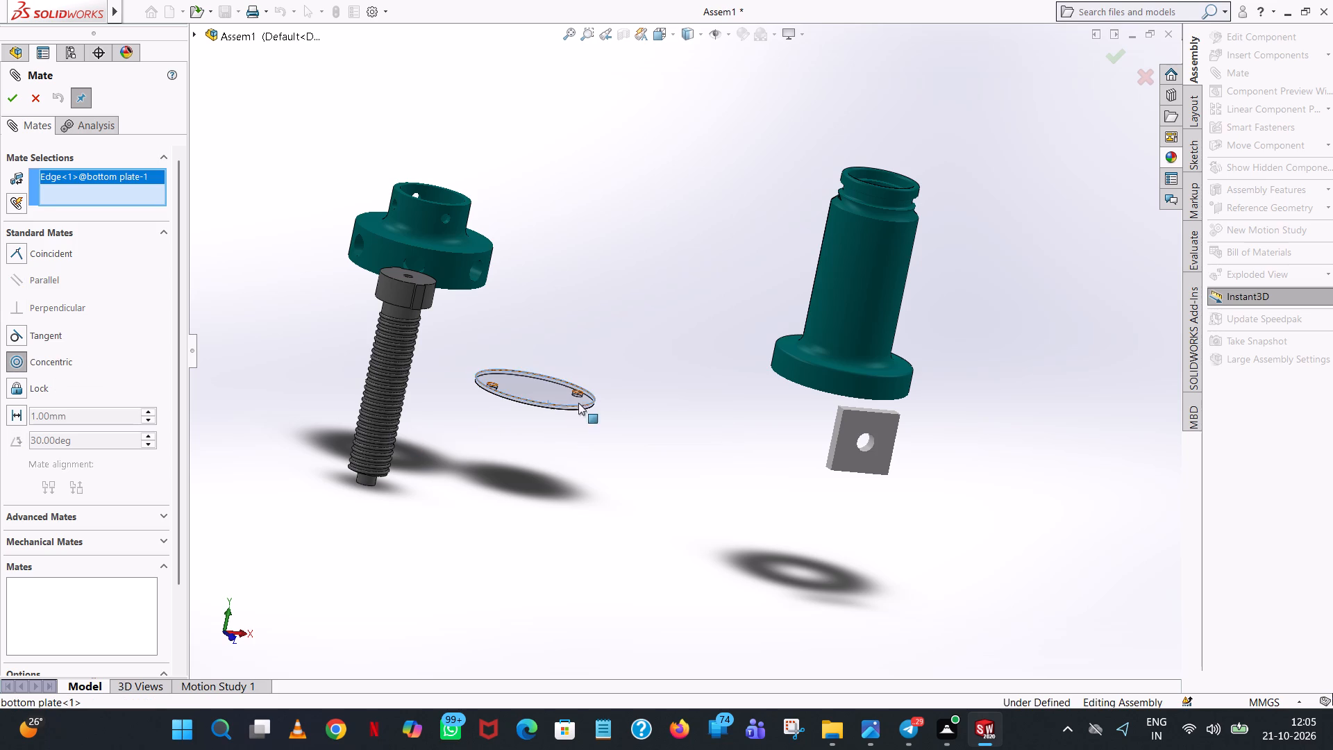
middle_click_drag(736, 431, 777, 251)
scroll(871, 303, "down", 4)
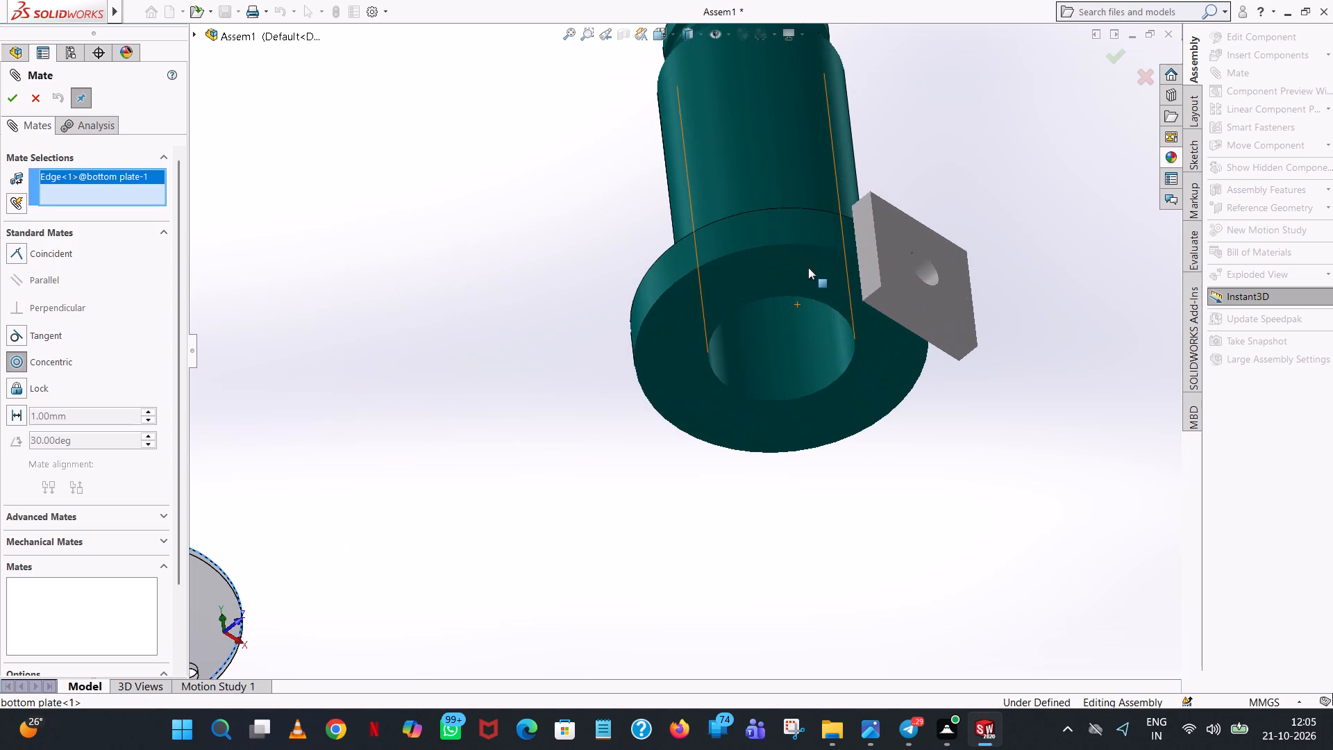
left_click(783, 267)
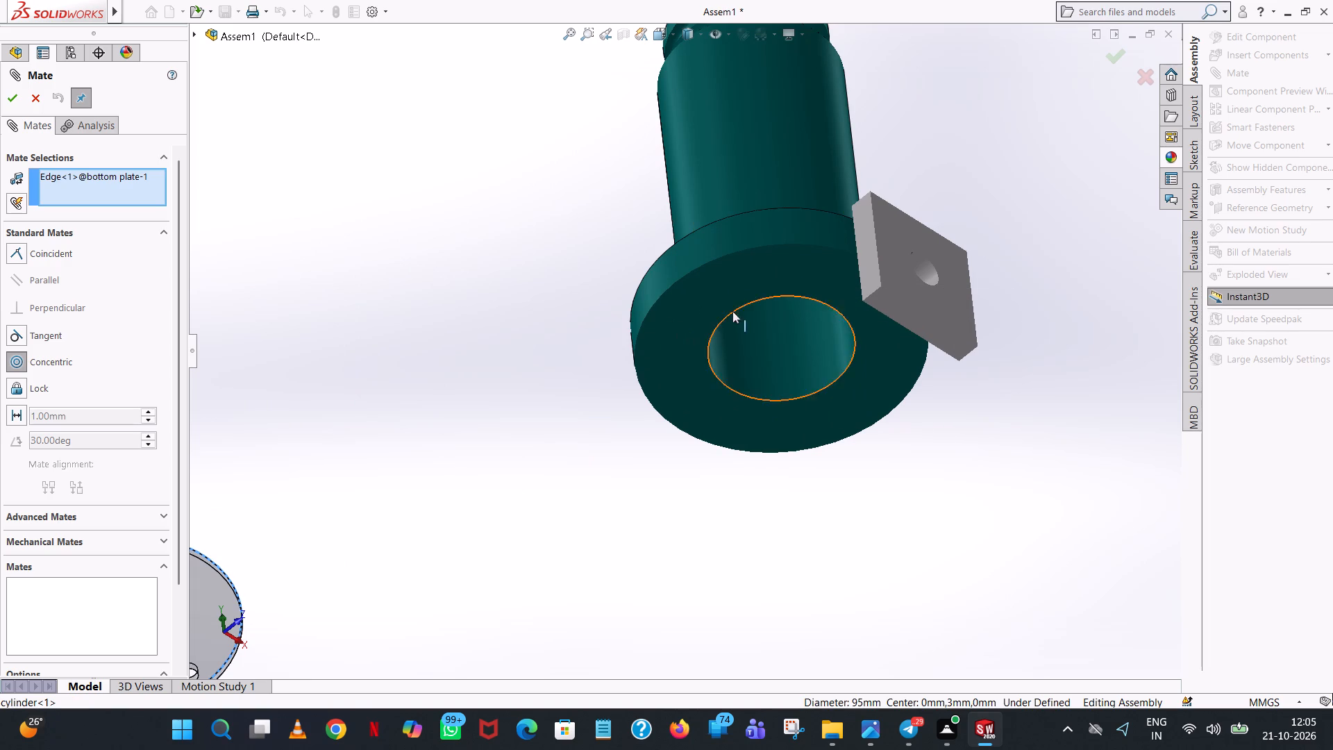
left_click(751, 306)
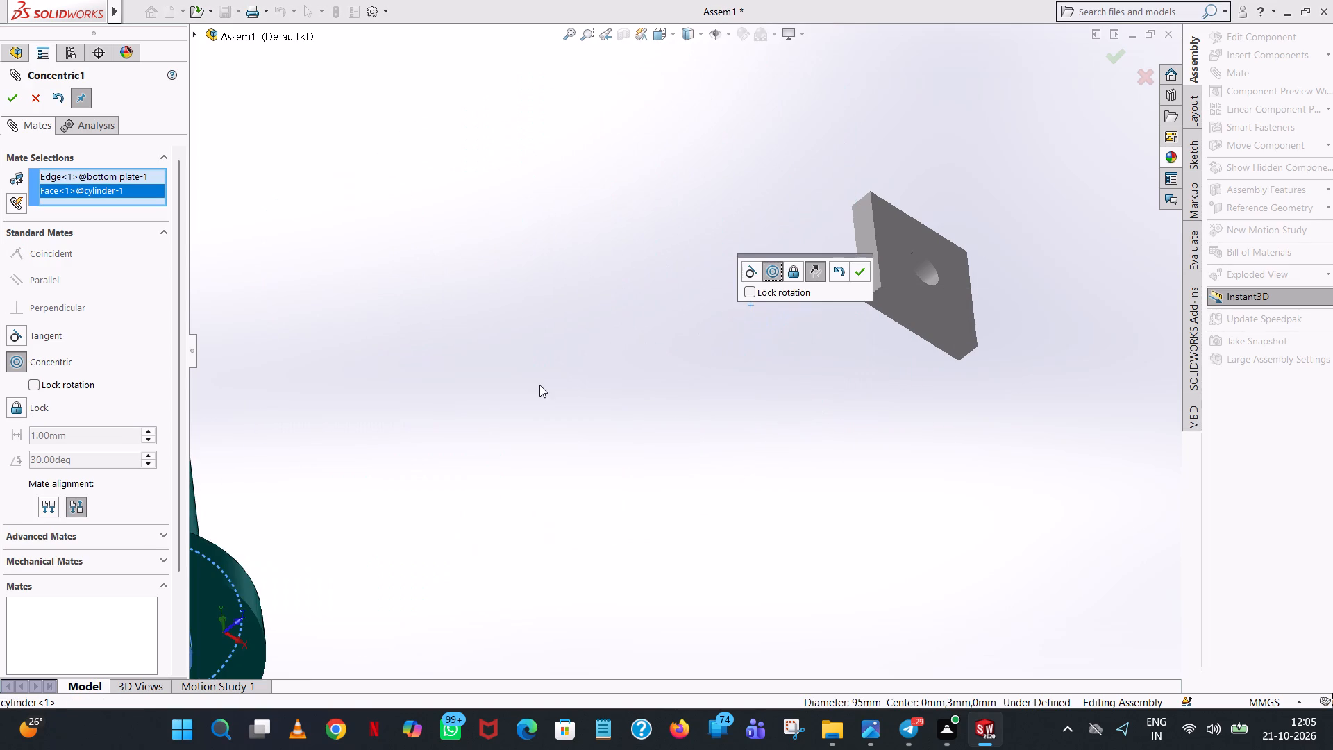
scroll(546, 381, "up", 4)
left_click(858, 264)
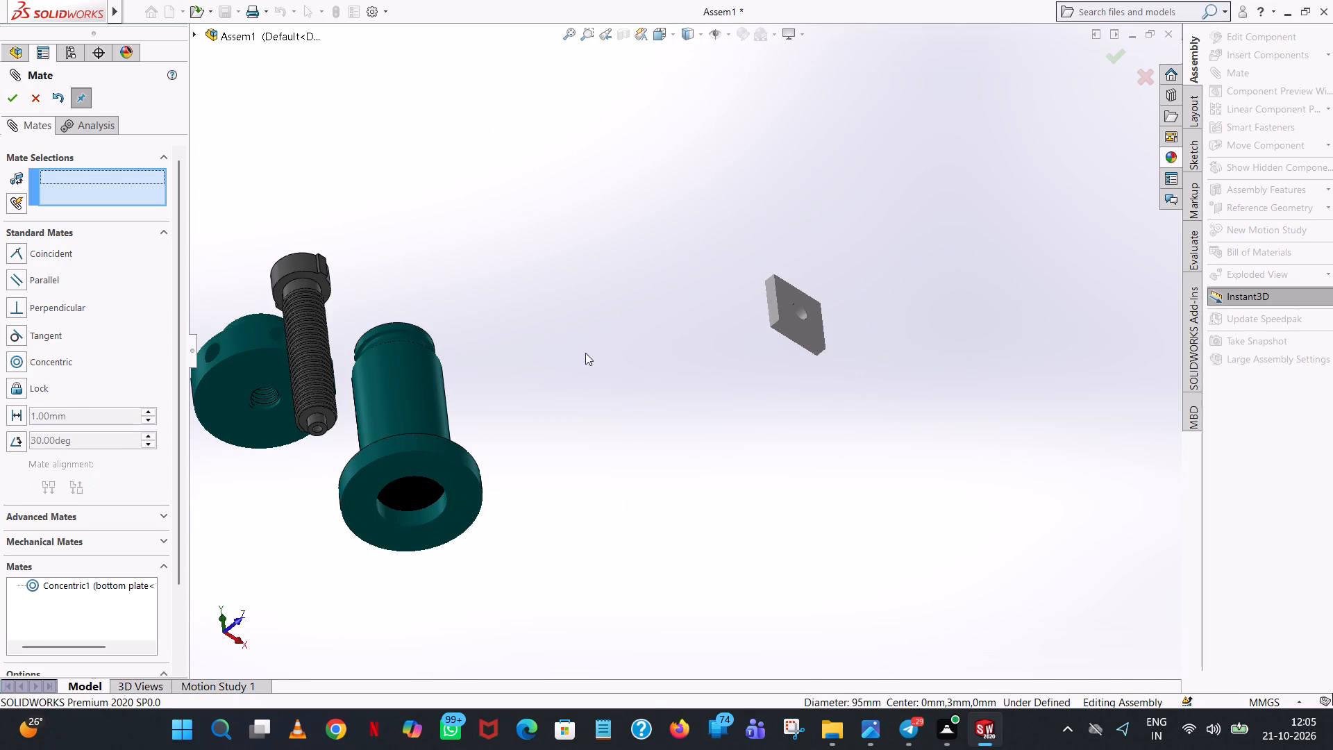
Slide the cylinder up along its axis to separate it from the bottom plate.
middle_click(584, 357)
left_click_drag(412, 487, 420, 573)
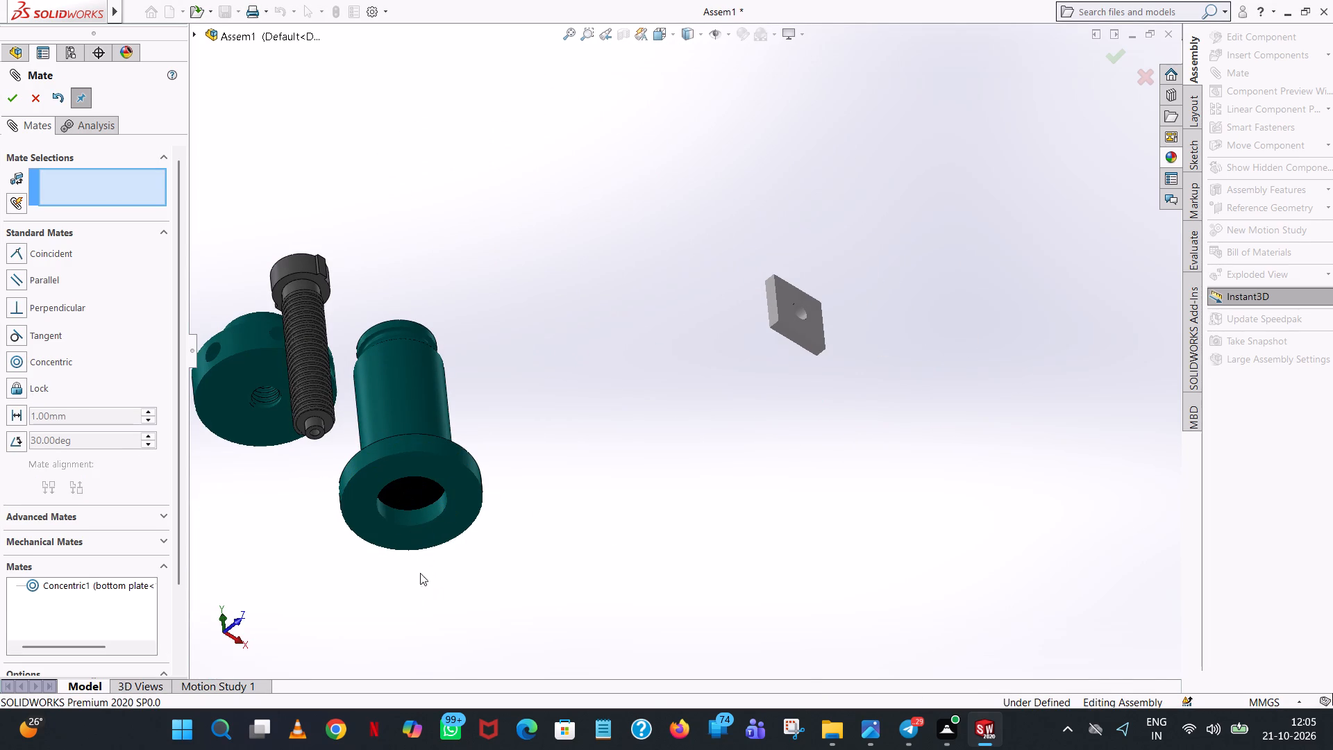
left_click_drag(420, 573, 418, 582)
left_click_drag(419, 499, 414, 609)
left_click_drag(429, 424, 410, 320)
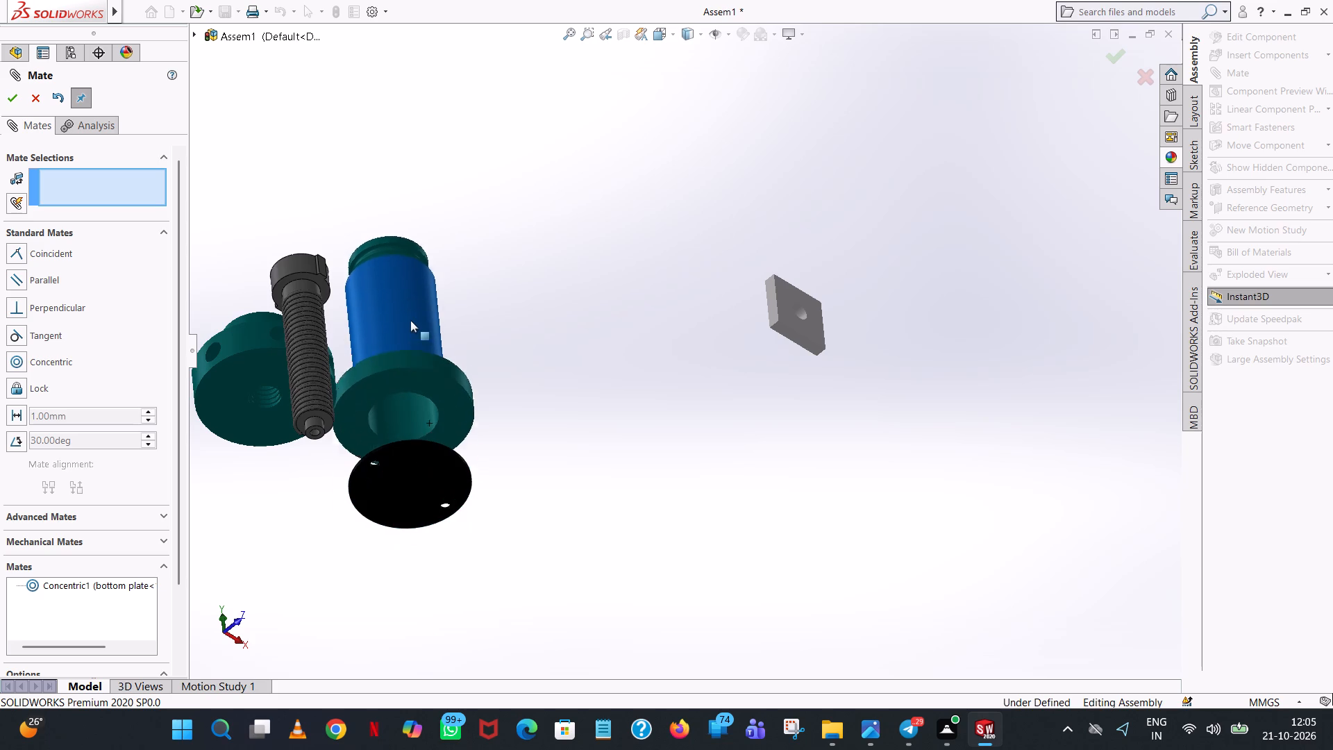
left_click_drag(410, 320, 411, 319)
Add a coincident mate between the bottom plate's top face and the underside of the cylinder's base flange.
left_click(65, 253)
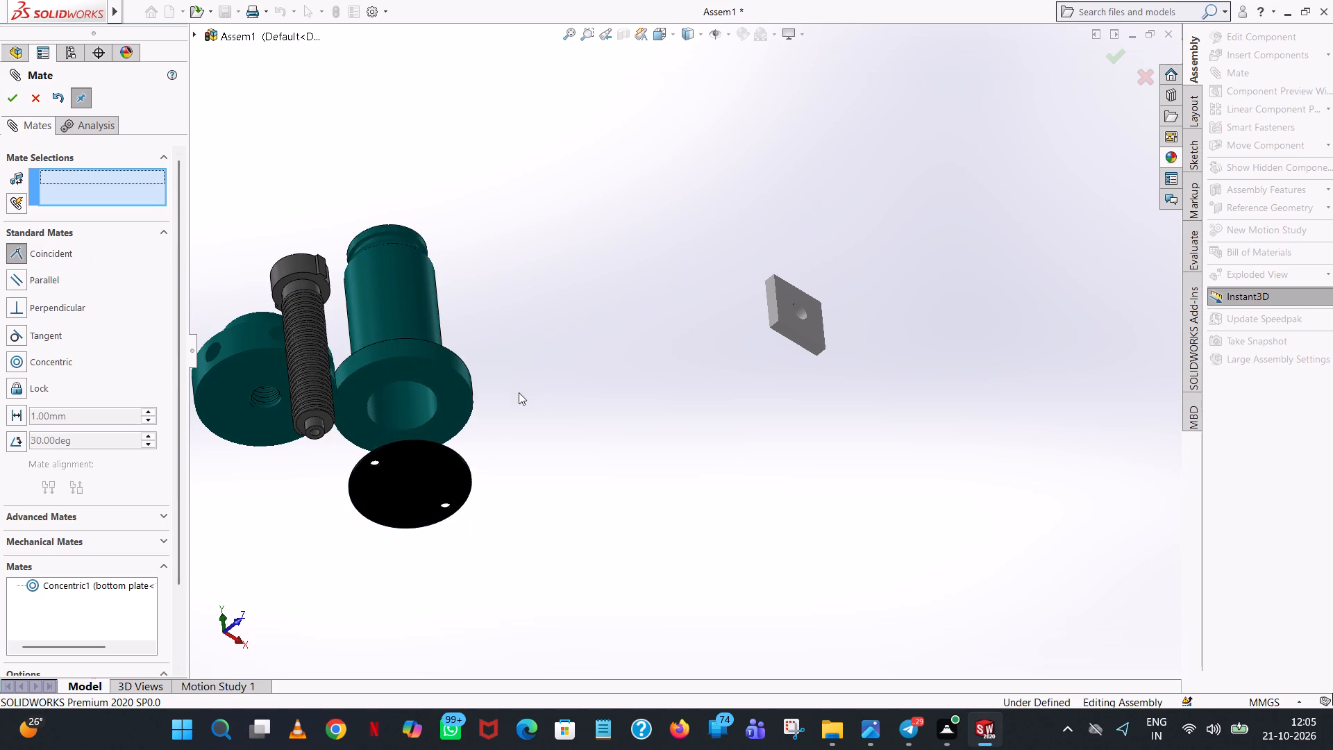
scroll(519, 394, "down", 1)
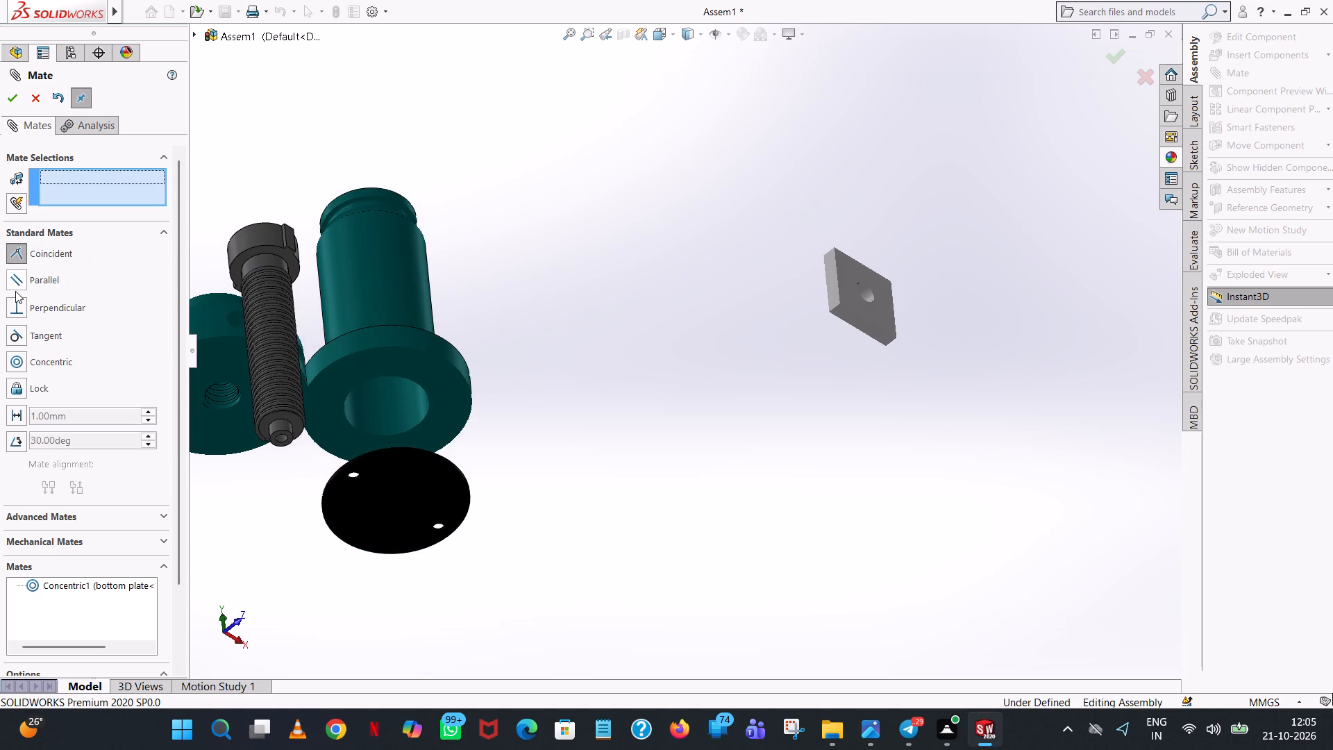
scroll(417, 397, "down", 5)
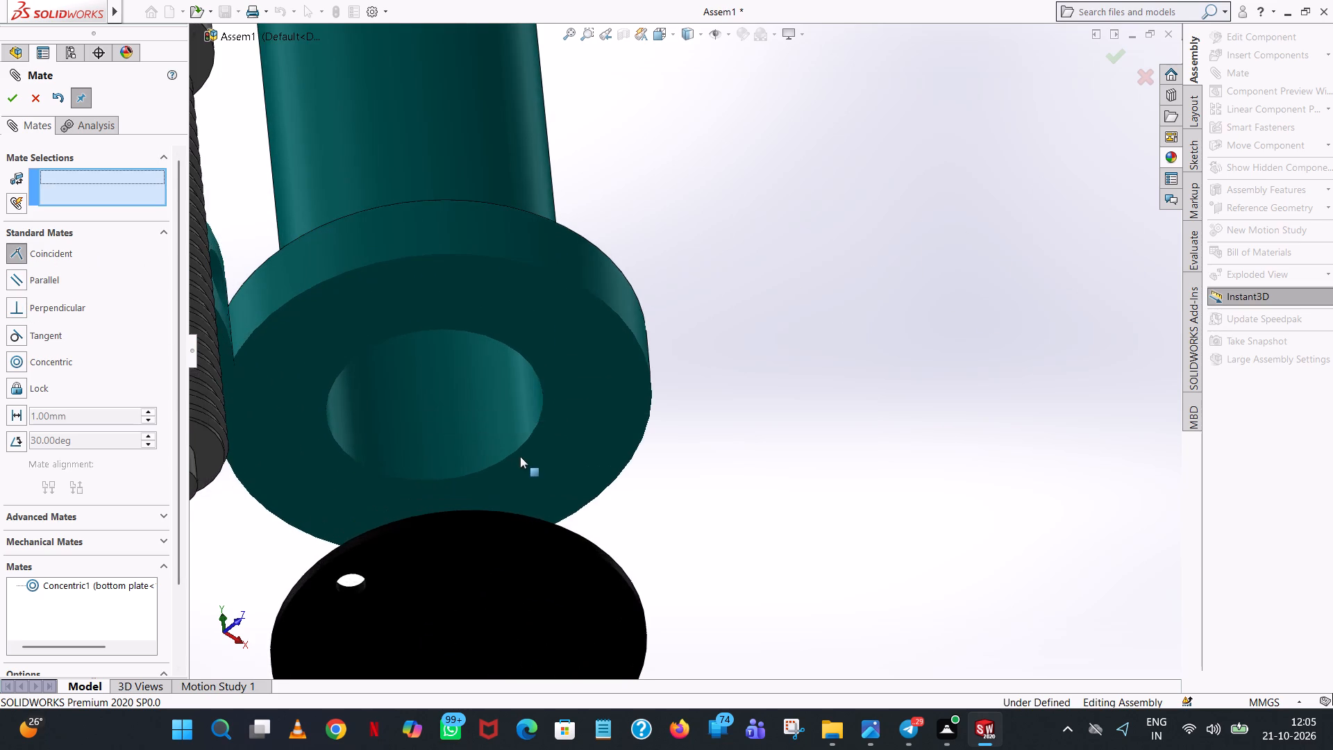
middle_click_drag(520, 456, 521, 585)
scroll(526, 577, "up", 5)
middle_click_drag(627, 508, 635, 559)
scroll(637, 506, "down", 4)
left_click(655, 450)
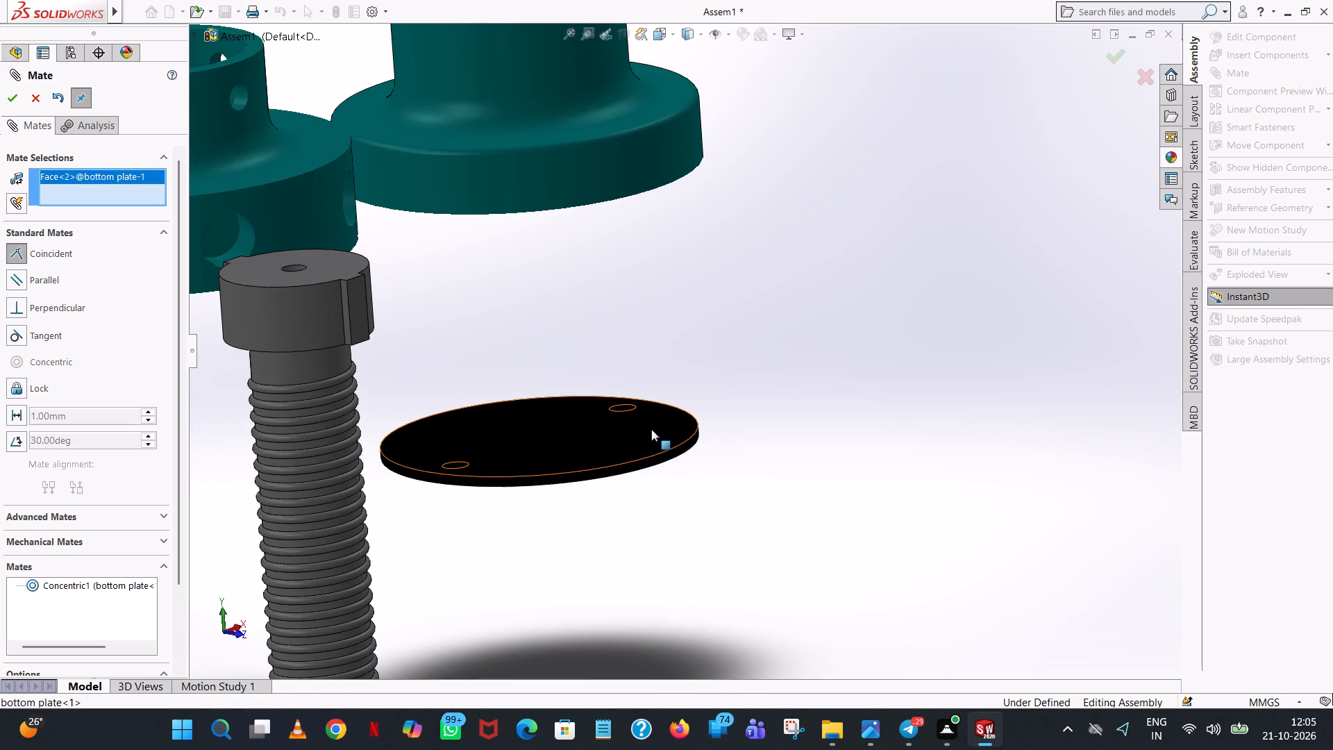
middle_click_drag(657, 367, 673, 190)
scroll(669, 188, "up", 2)
left_click(638, 284)
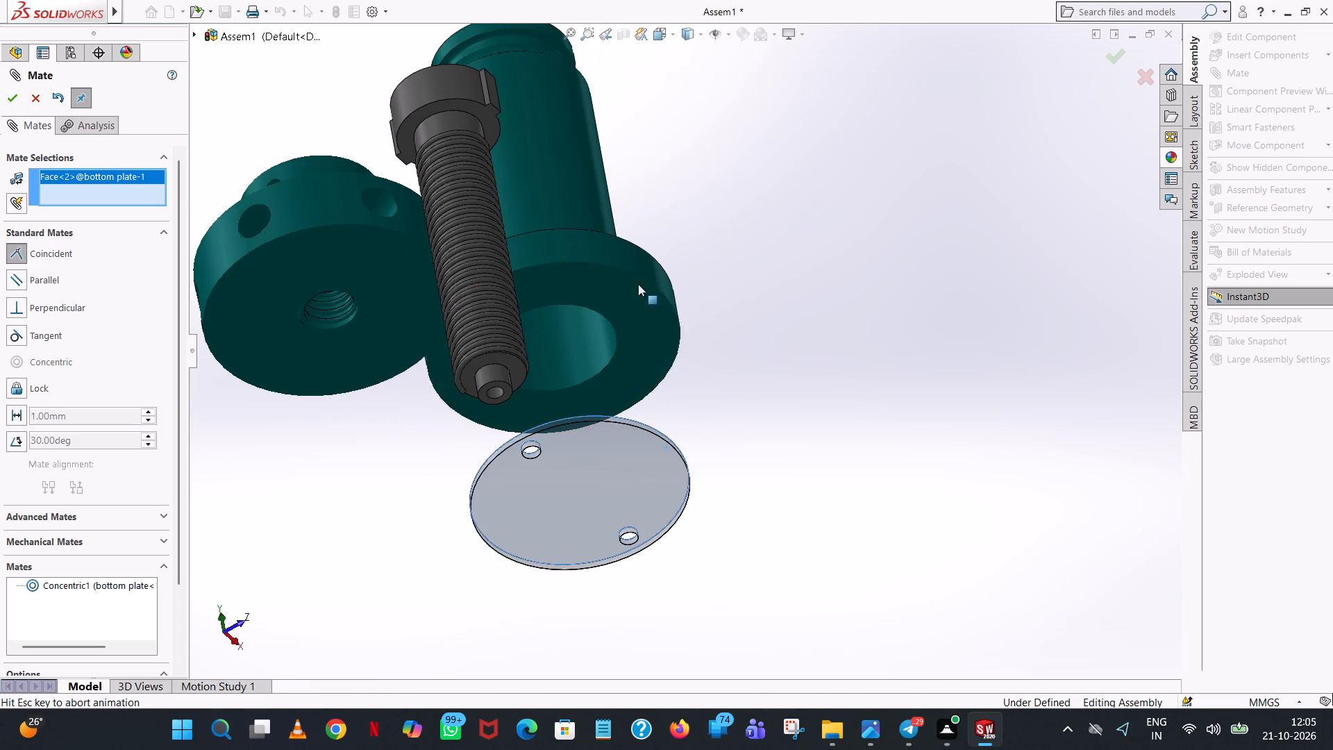
left_click(834, 247)
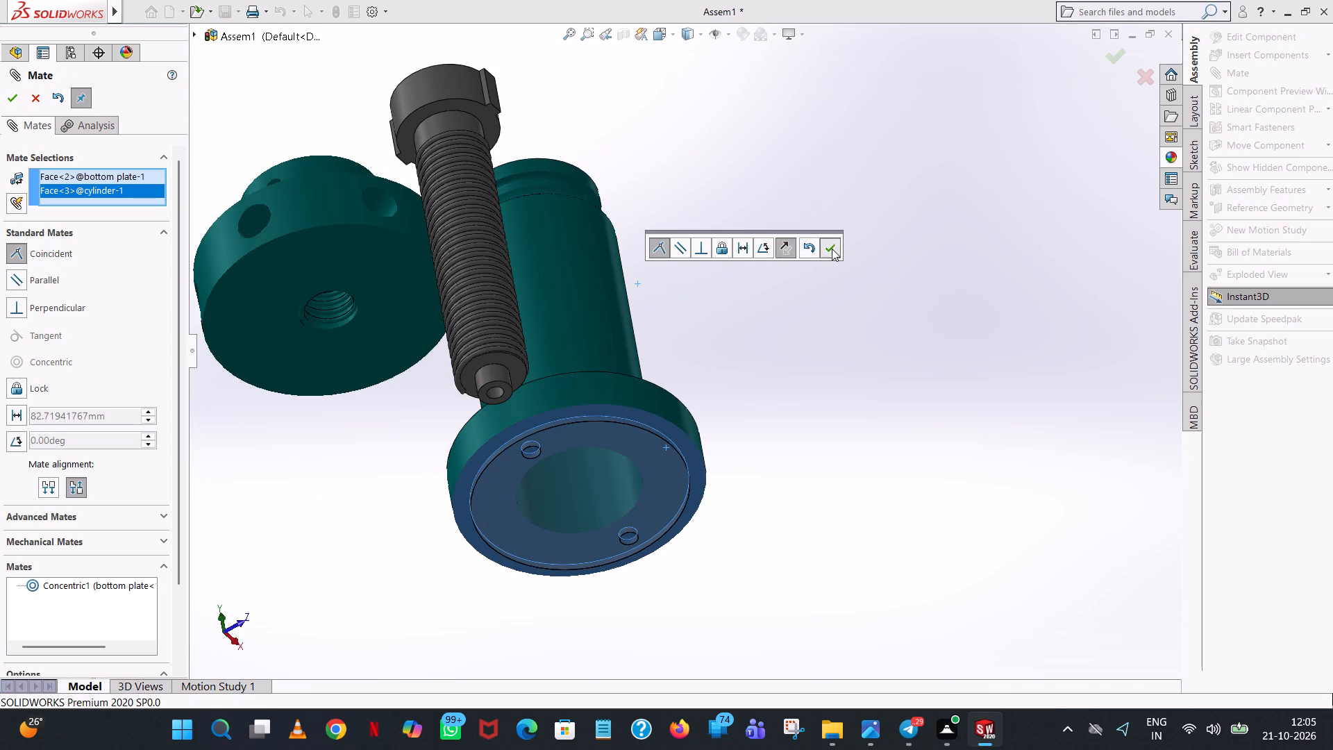
Test whether the mated cylinder can still be moved, and finish the Mate command.
middle_click_drag(785, 333, 764, 511)
scroll(778, 381, "up", 2)
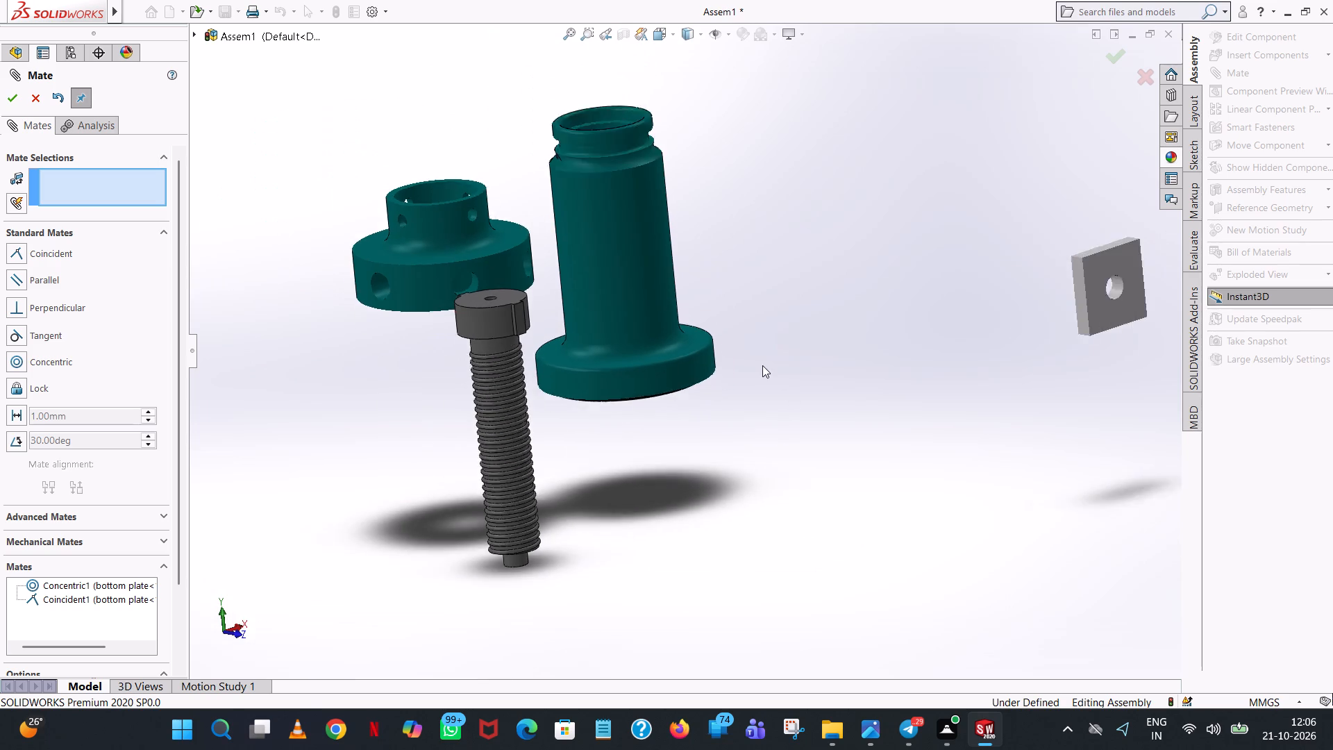
scroll(762, 365, "up", 1)
middle_click_drag(762, 365, 707, 369)
left_click_drag(690, 297, 764, 260)
left_click(811, 374)
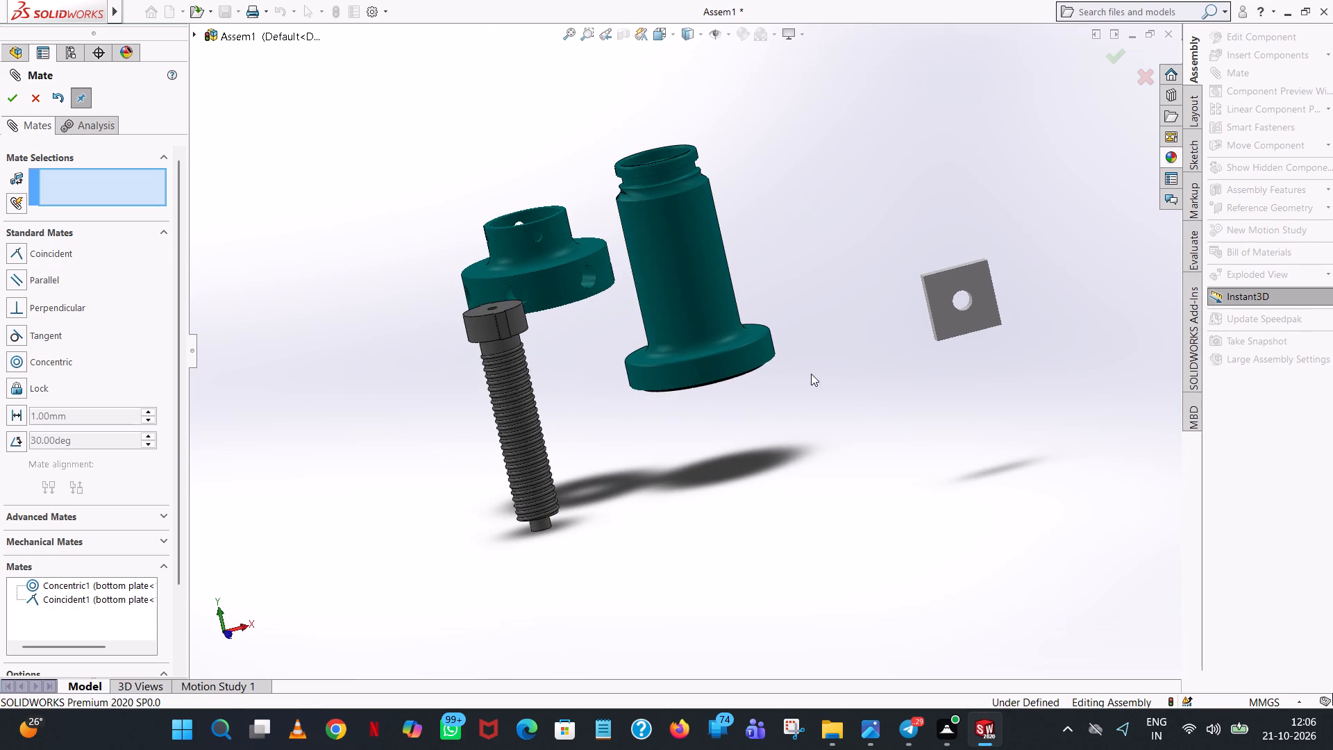
left_click_drag(719, 320, 739, 337)
left_click(820, 239)
left_click(10, 97)
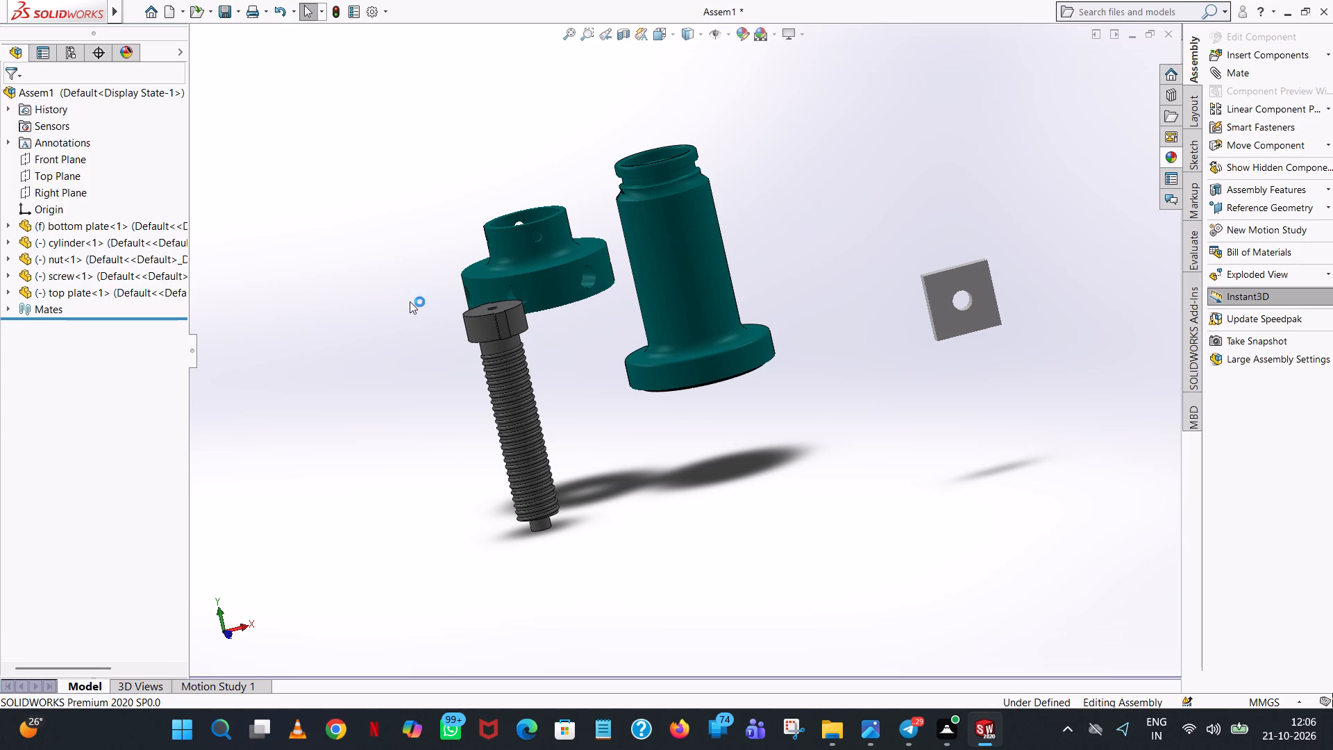
Rotate the nut upside down by free rotation so that its narrow collar points downward.
left_click(1332, 143)
left_click(1275, 144)
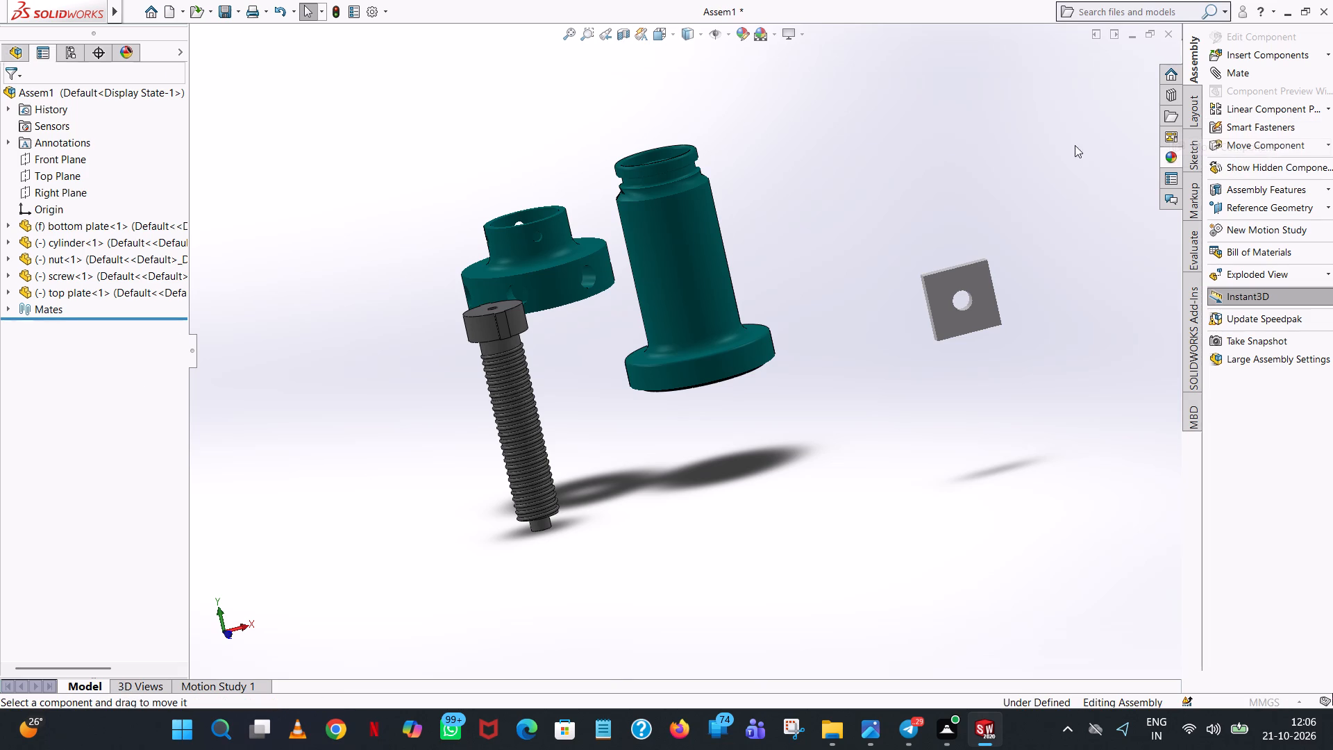
left_click(1330, 147)
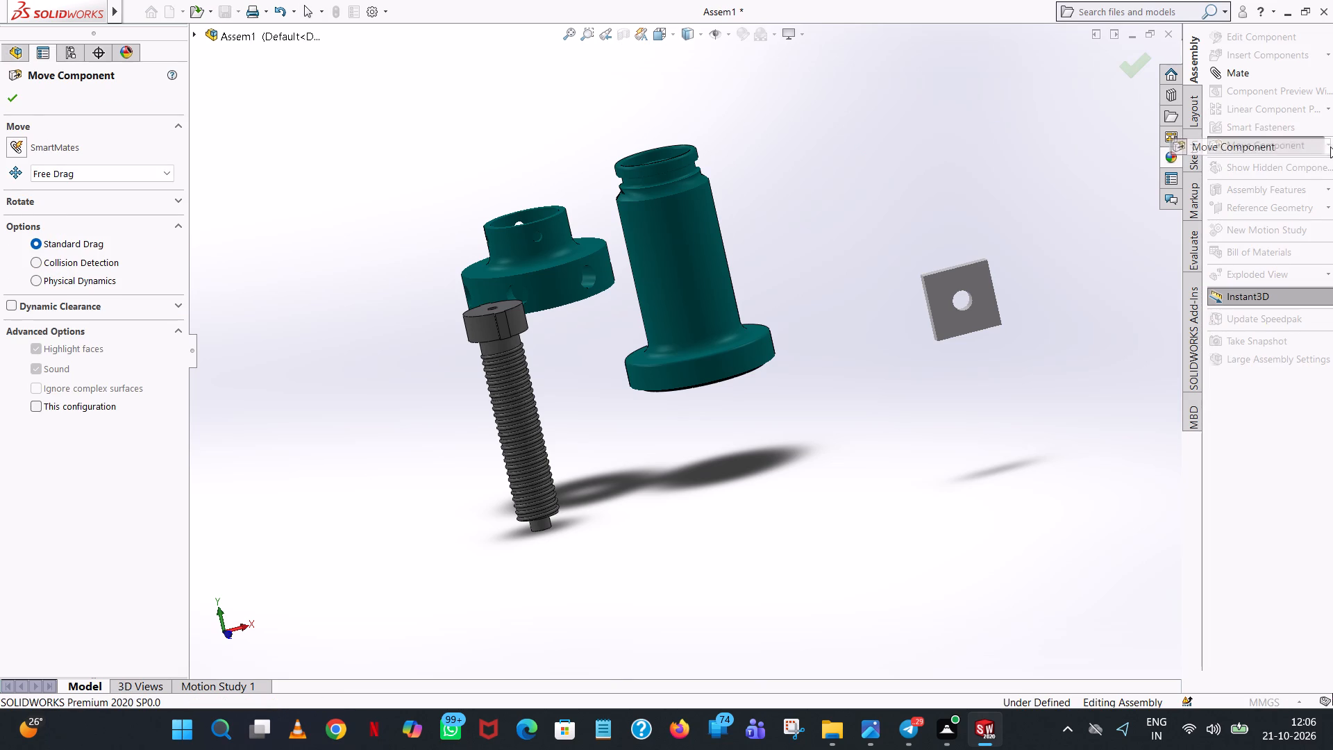
left_click(1329, 142)
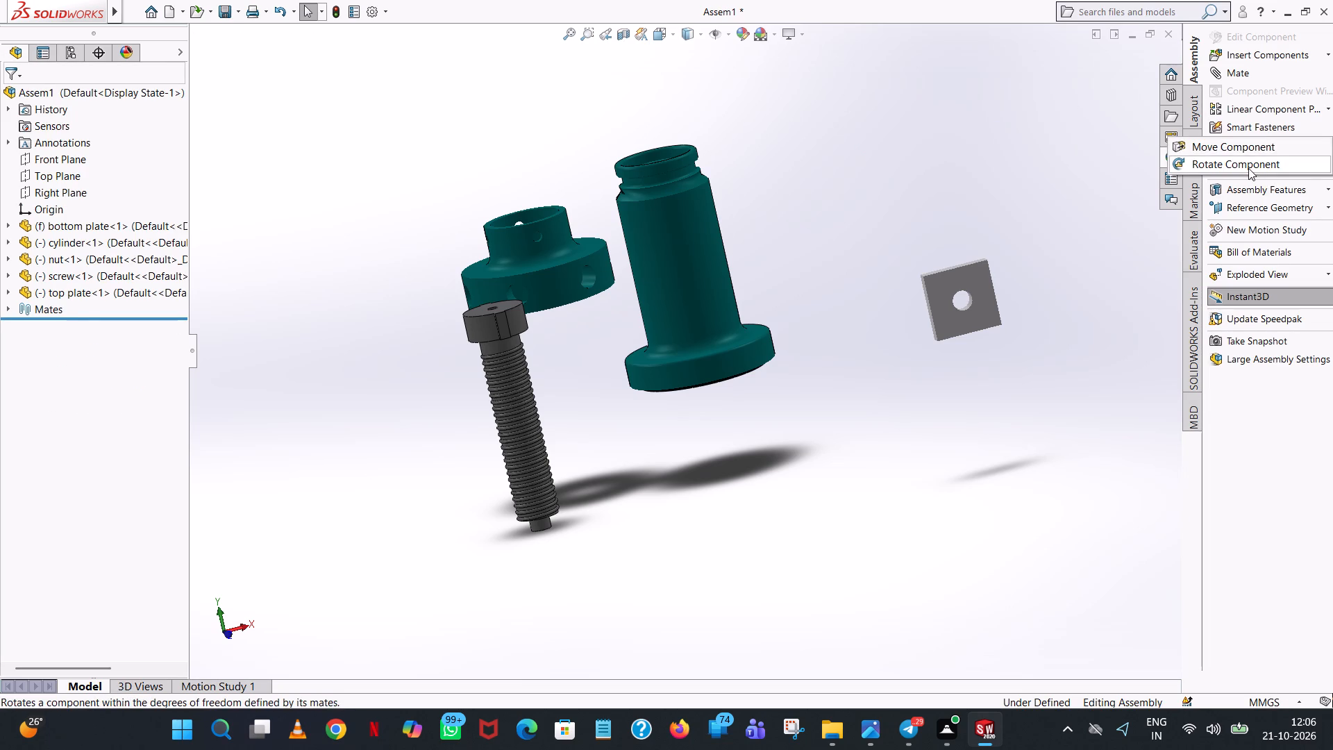
left_click(1248, 168)
left_click_drag(517, 259, 556, 95)
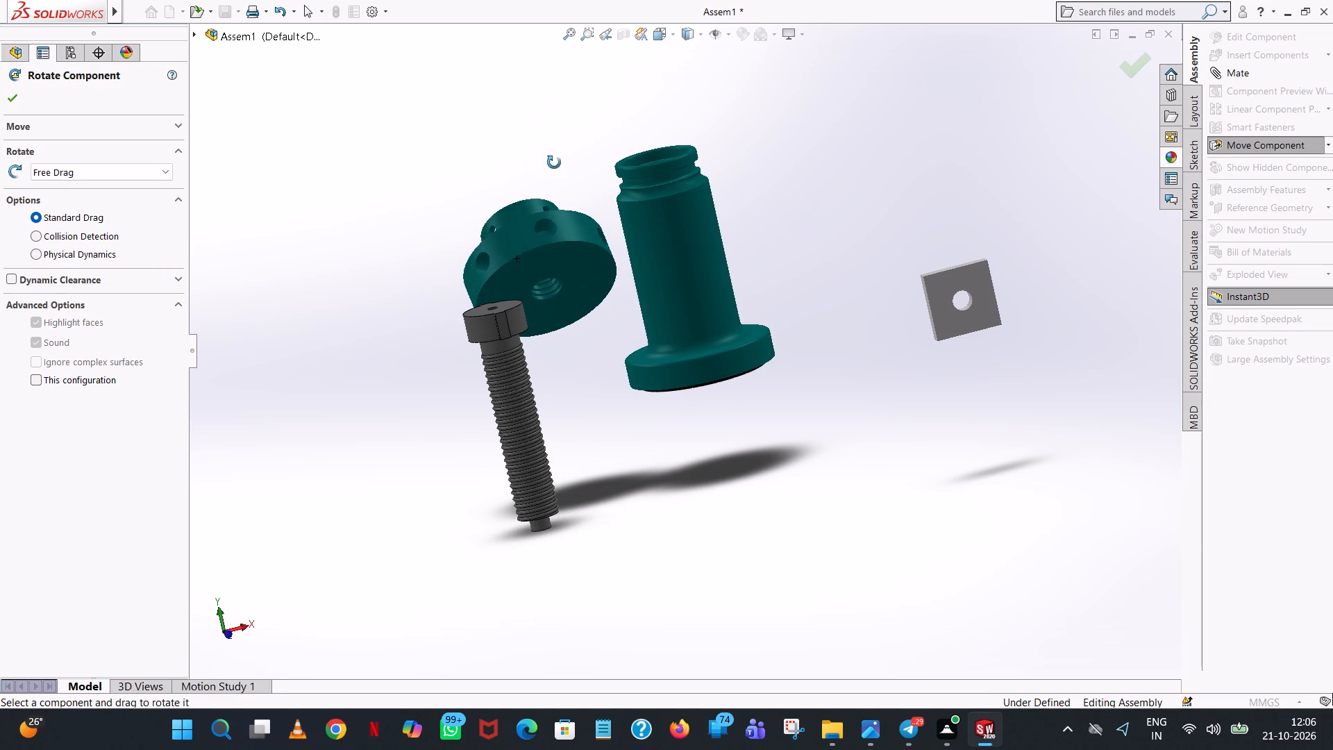
left_click_drag(535, 273, 509, 95)
left_click_drag(560, 283, 521, 76)
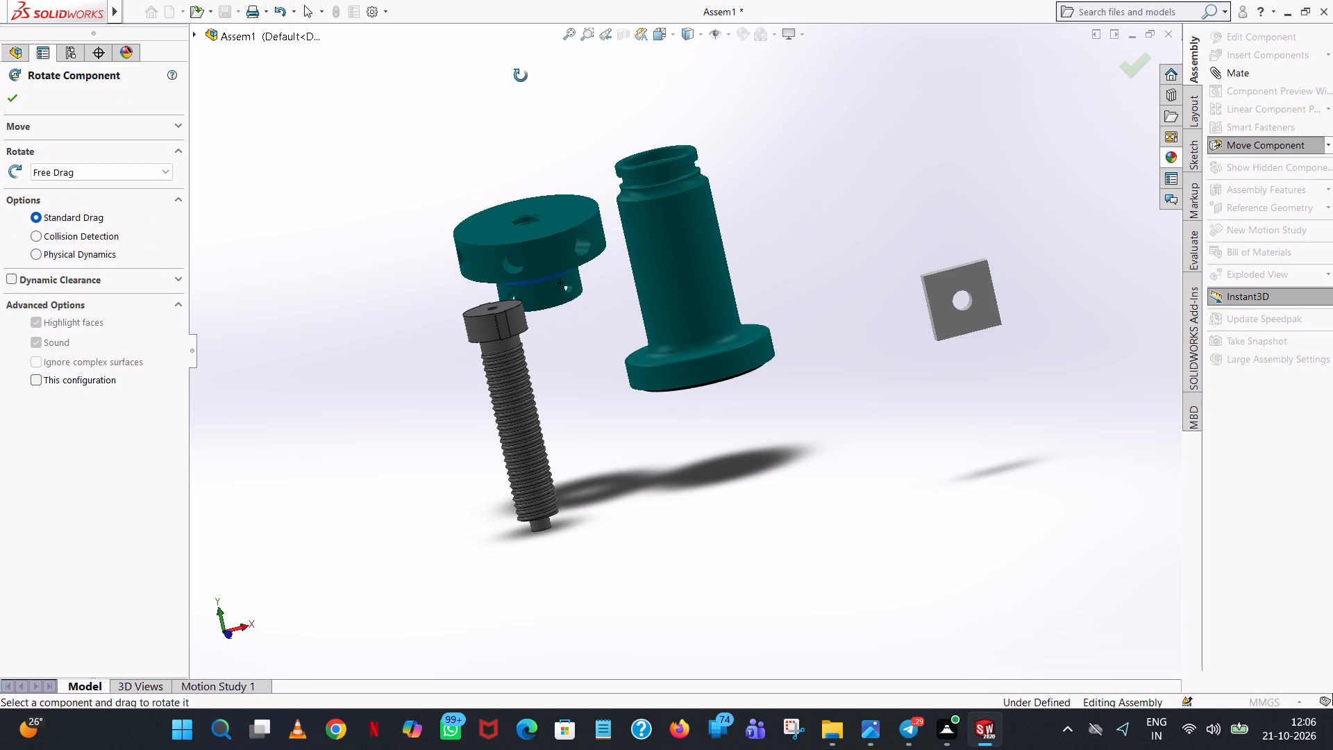
left_click_drag(573, 243, 564, 206)
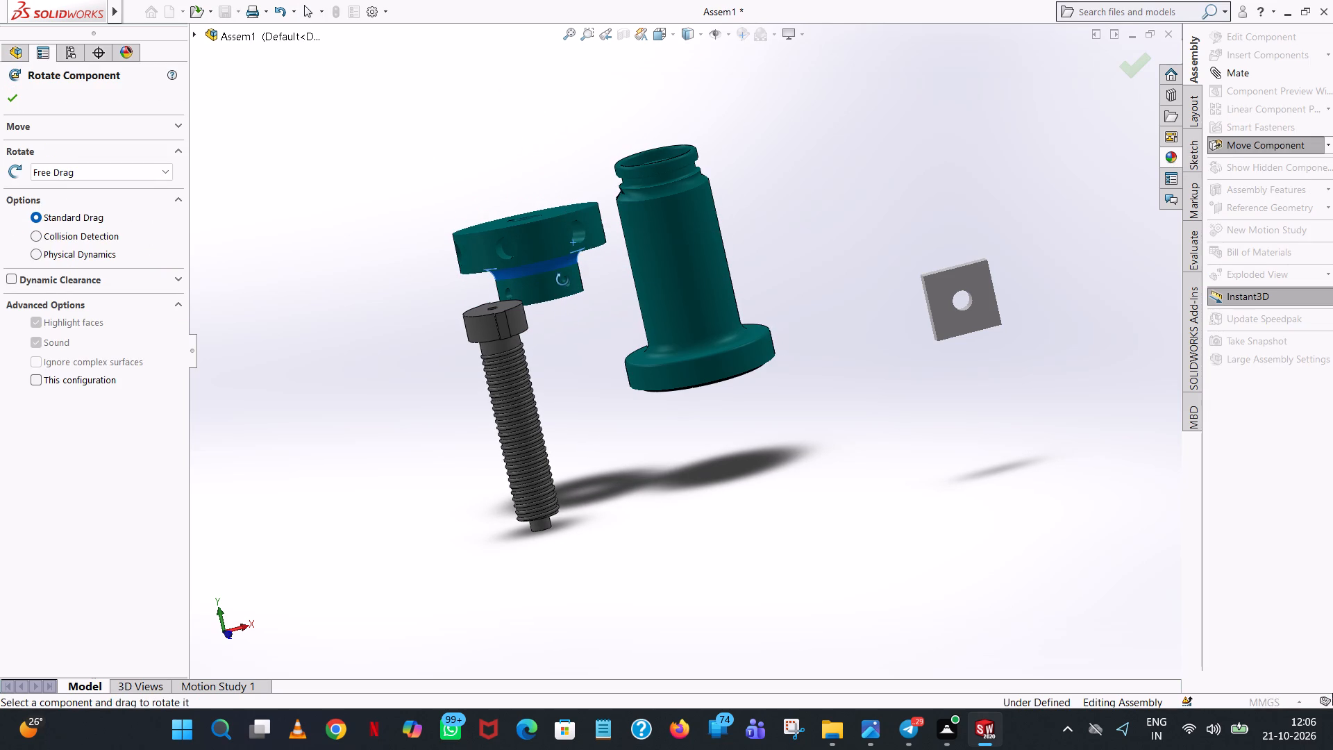
left_click(562, 280)
left_click(10, 99)
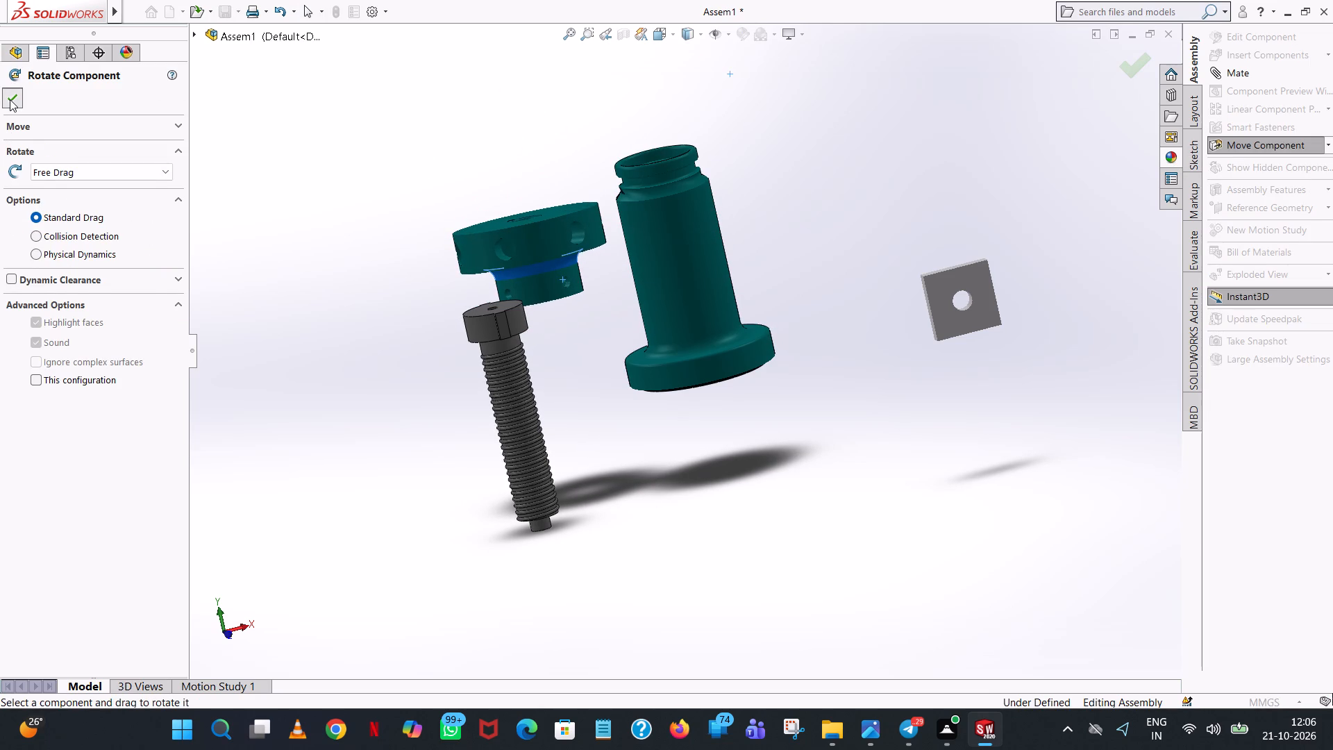
Move the inverted nut over to just above the cylinder's open top end.
left_click_drag(537, 242, 643, 110)
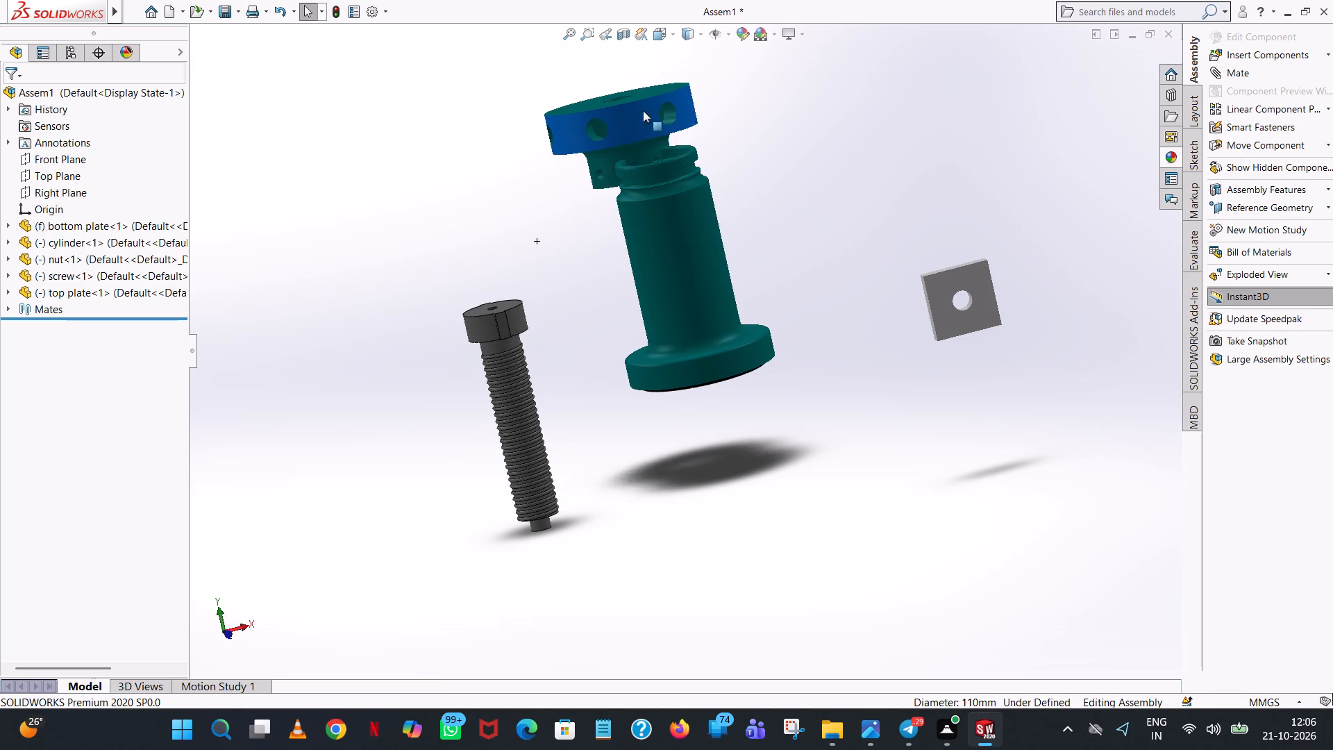
left_click_drag(643, 110, 705, 61)
left_click(787, 185)
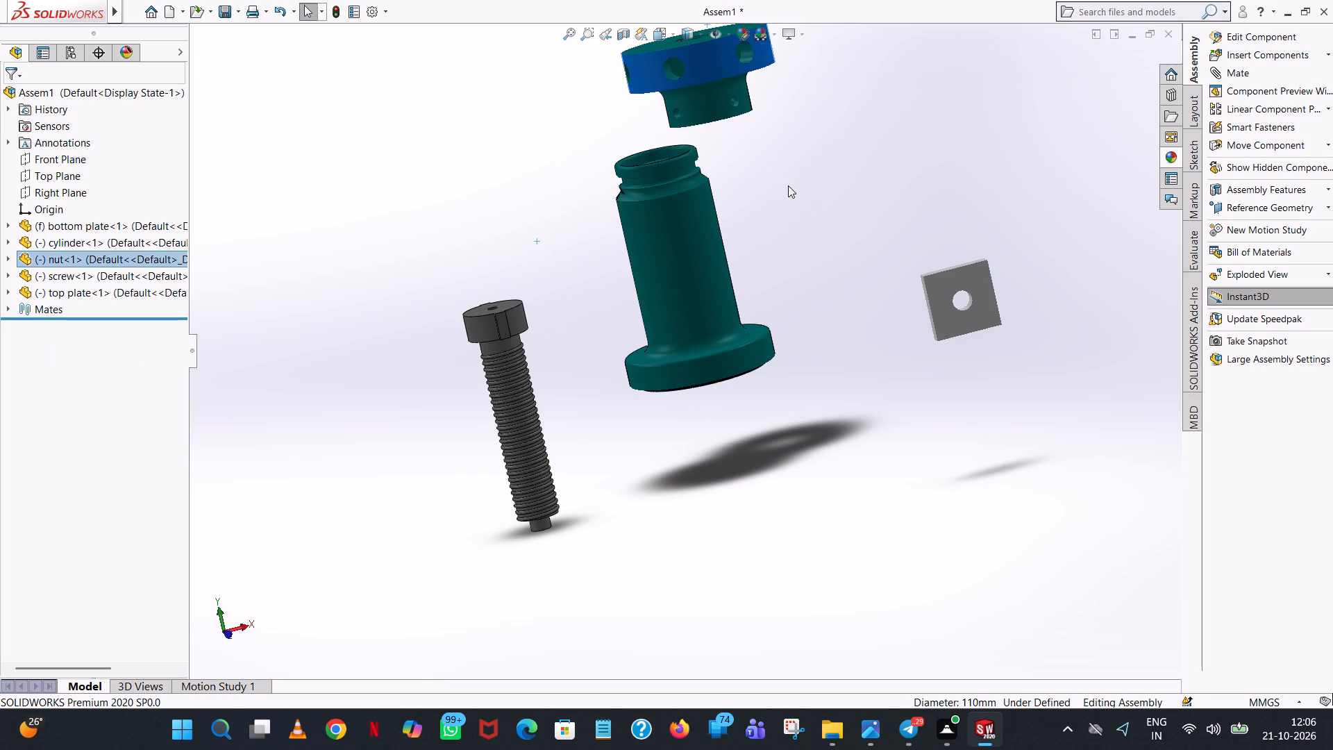
Add a concentric mate between the inner face of the nut's collar and the outer face of the cylinder's top rim.
middle_click_drag(789, 181, 787, 101)
scroll(783, 163, "up", 1)
scroll(785, 246, "down", 2)
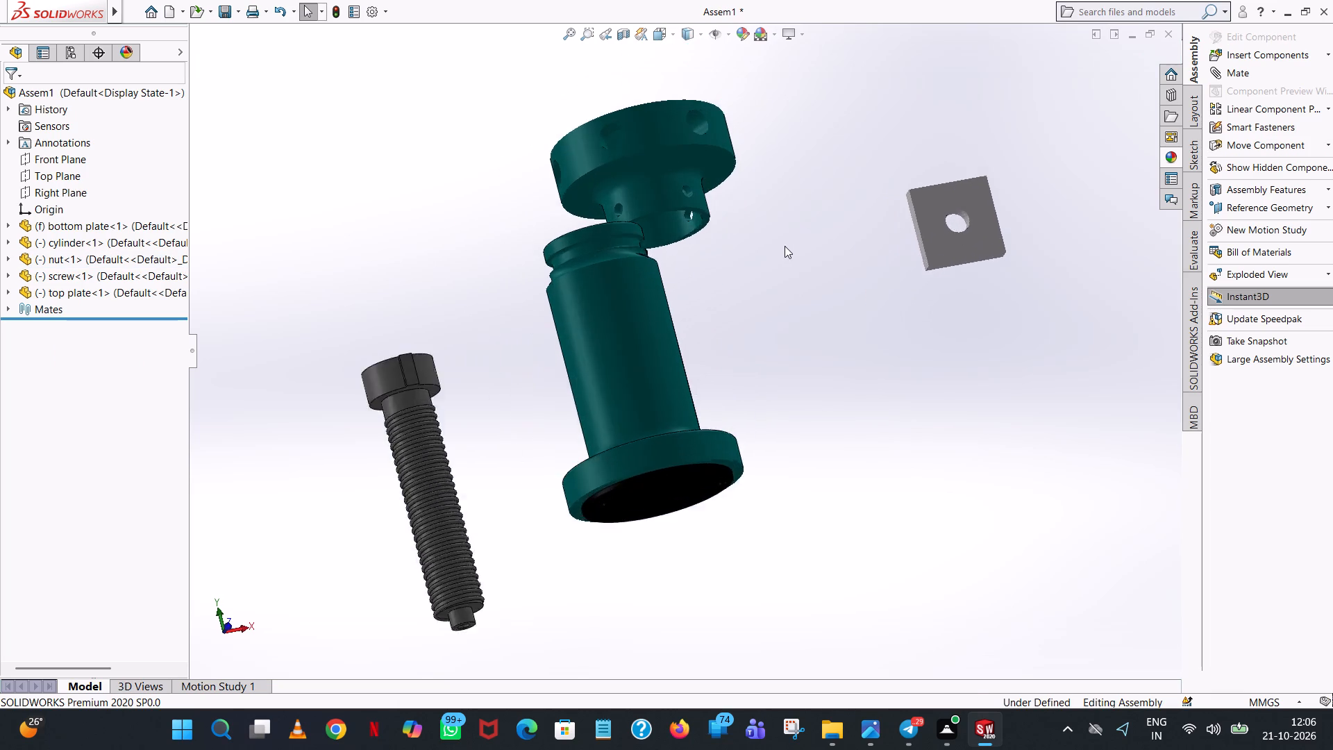
scroll(785, 246, "down", 3)
scroll(738, 256, "up", 1)
middle_click_drag(738, 256, 730, 200)
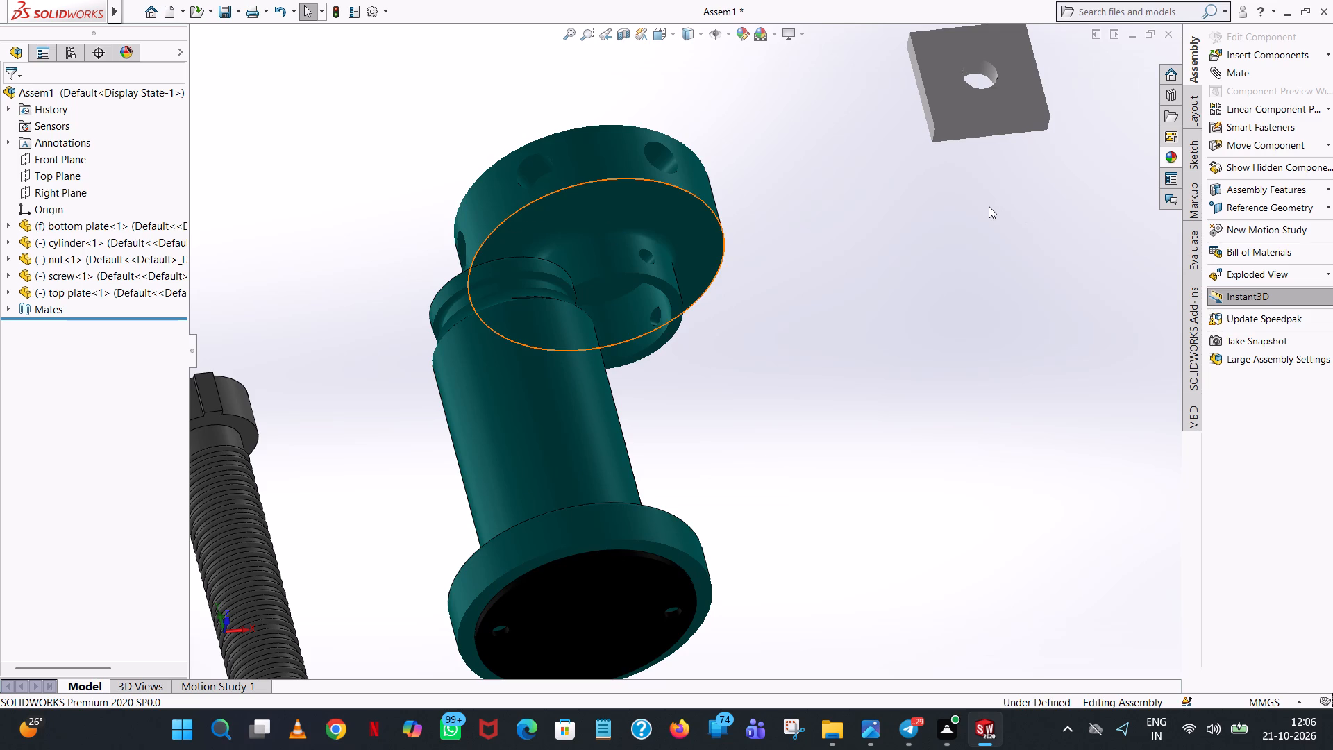
middle_click_drag(617, 280, 644, 339)
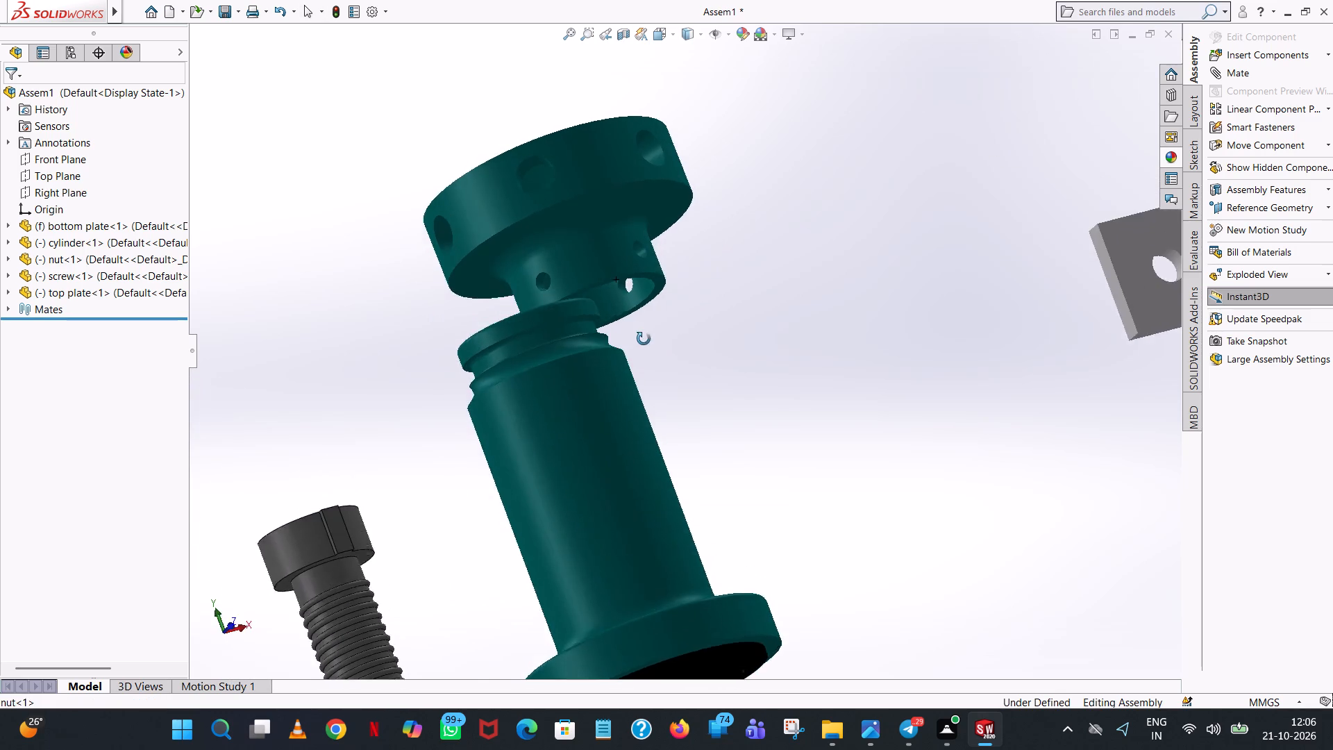
middle_click_drag(644, 339, 614, 337)
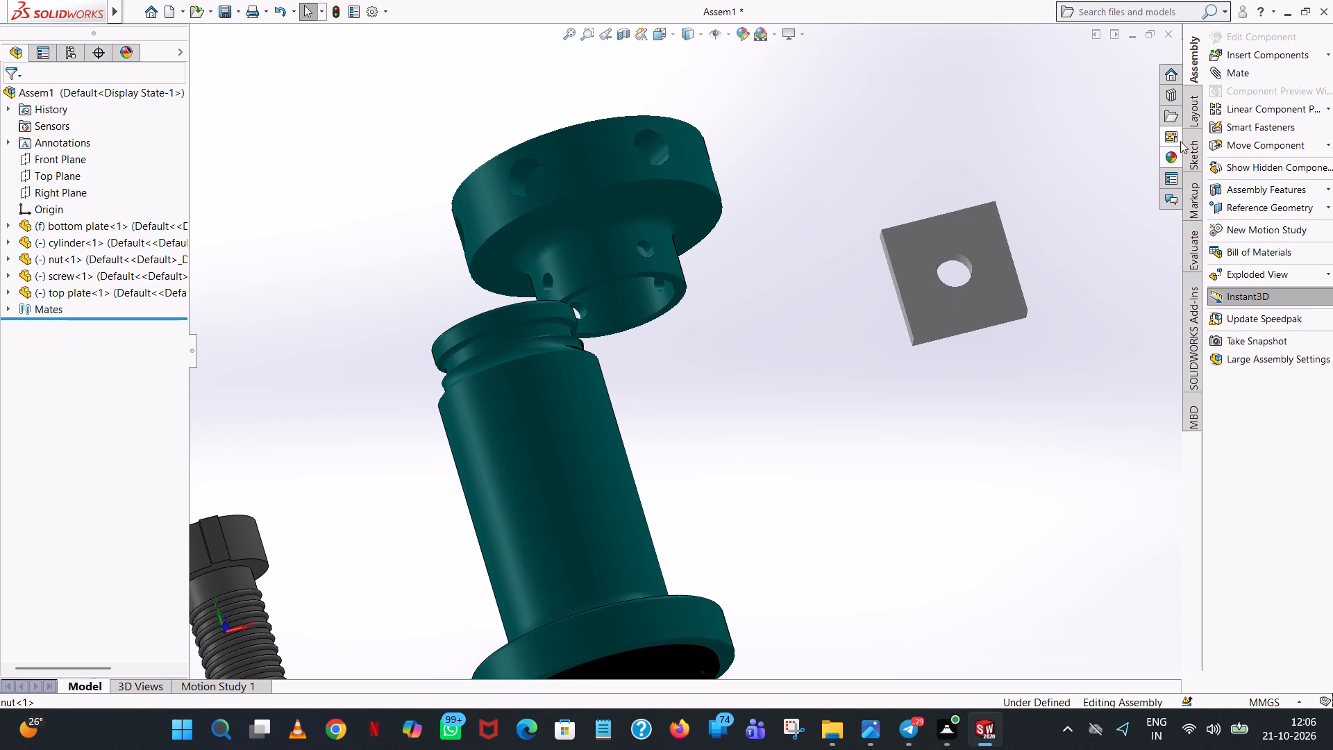
left_click(1262, 70)
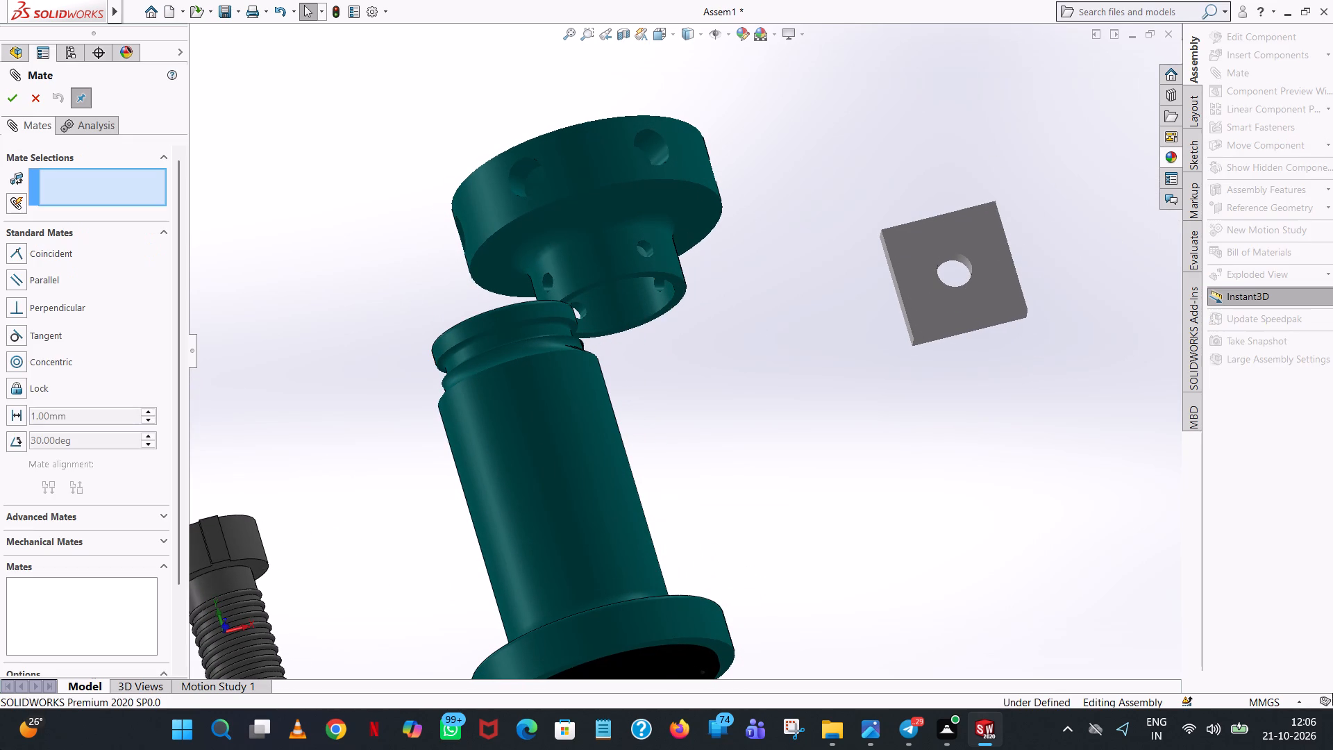
left_click(29, 361)
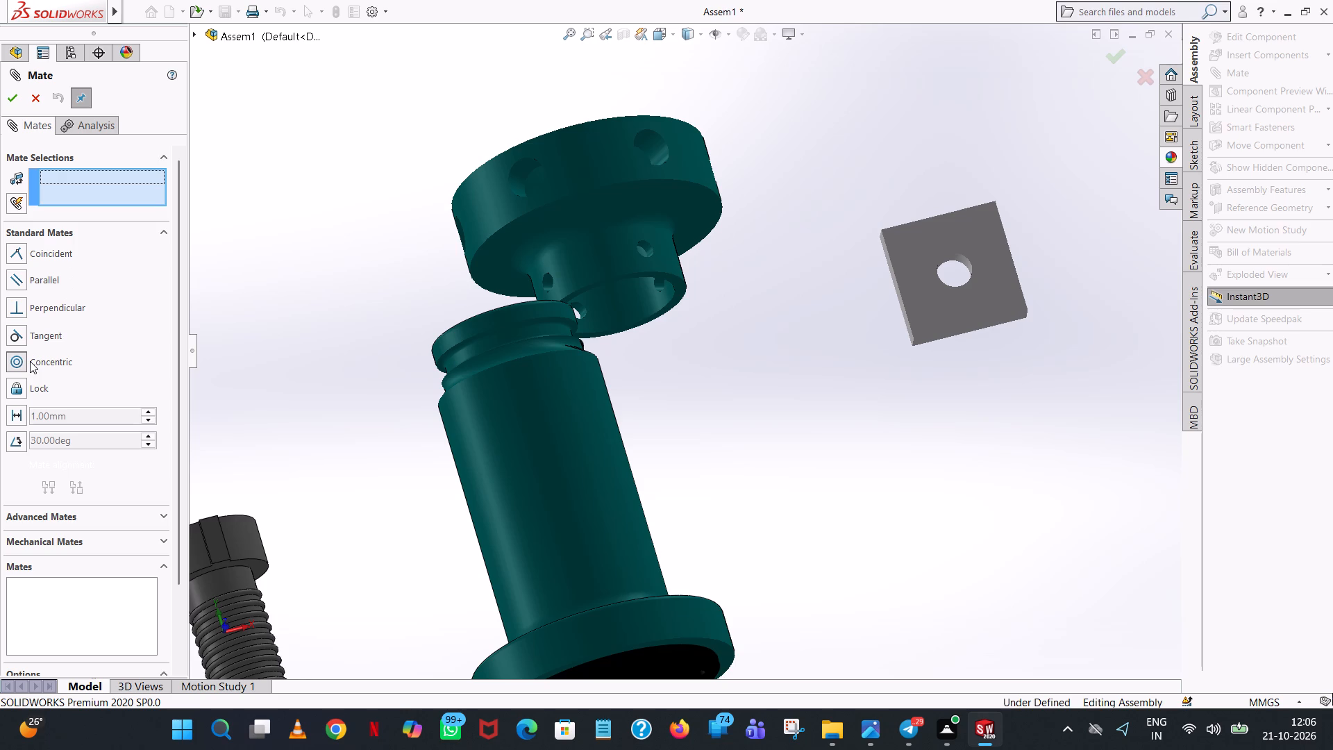
left_click(642, 315)
middle_click_drag(545, 321, 579, 449)
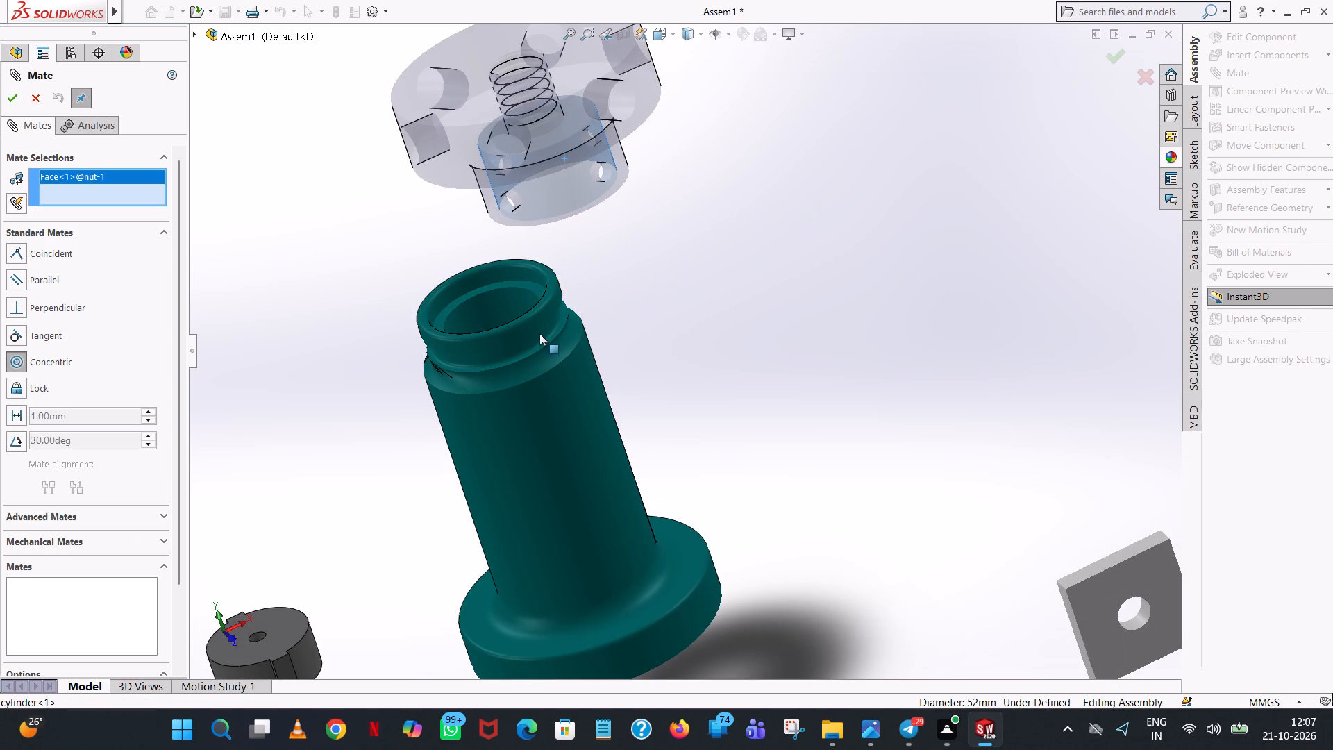
left_click(536, 326)
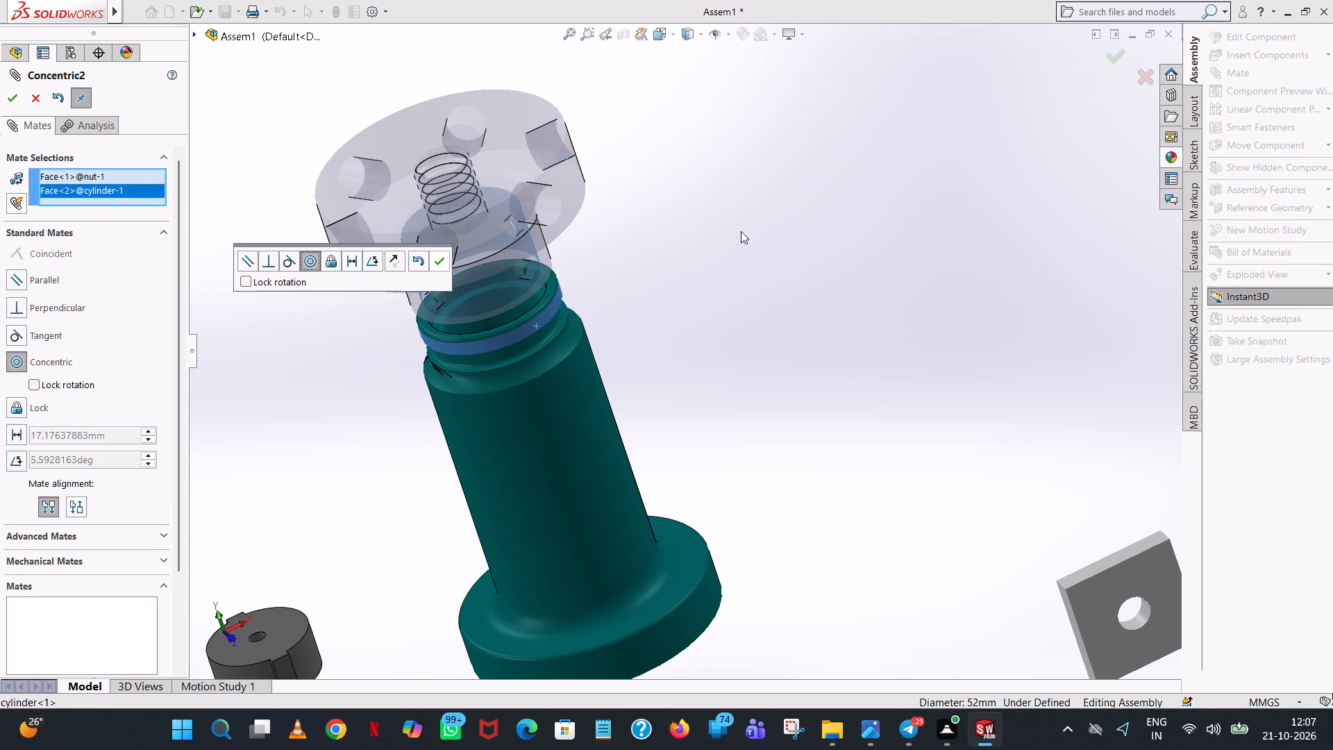
left_click(433, 258)
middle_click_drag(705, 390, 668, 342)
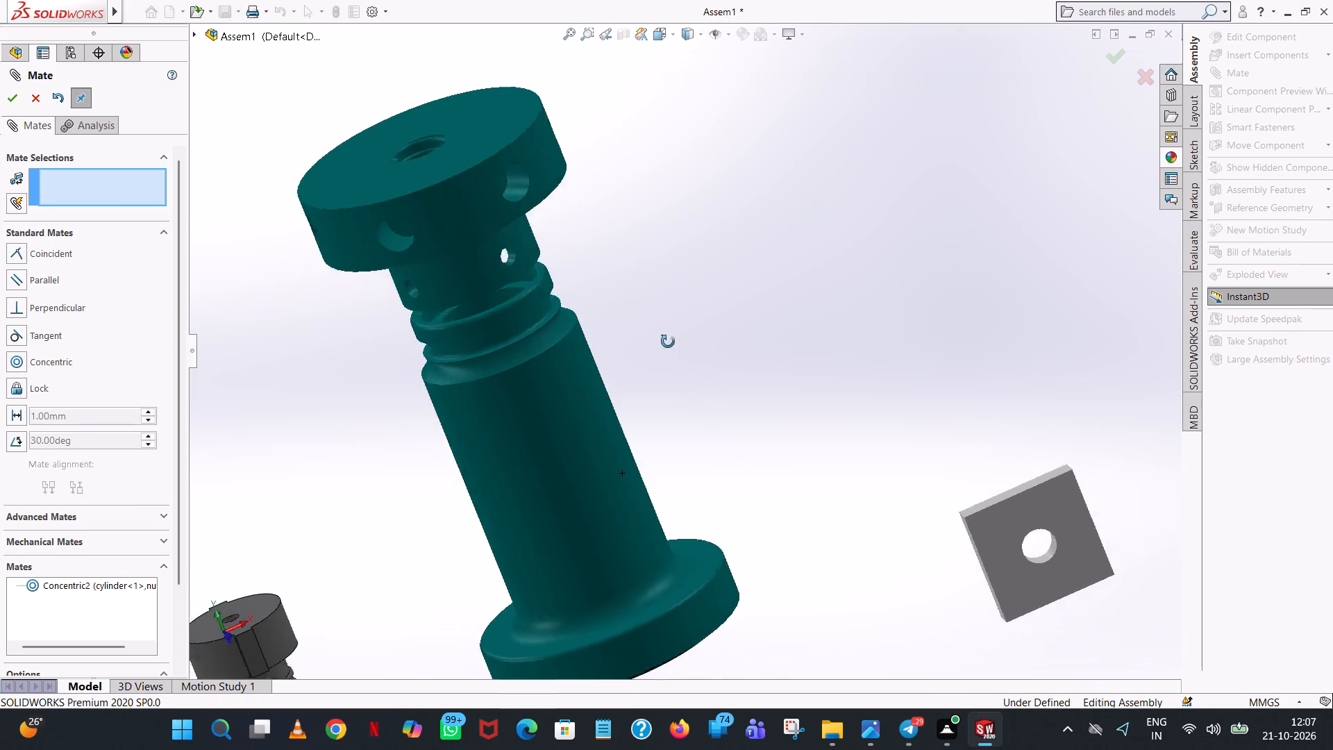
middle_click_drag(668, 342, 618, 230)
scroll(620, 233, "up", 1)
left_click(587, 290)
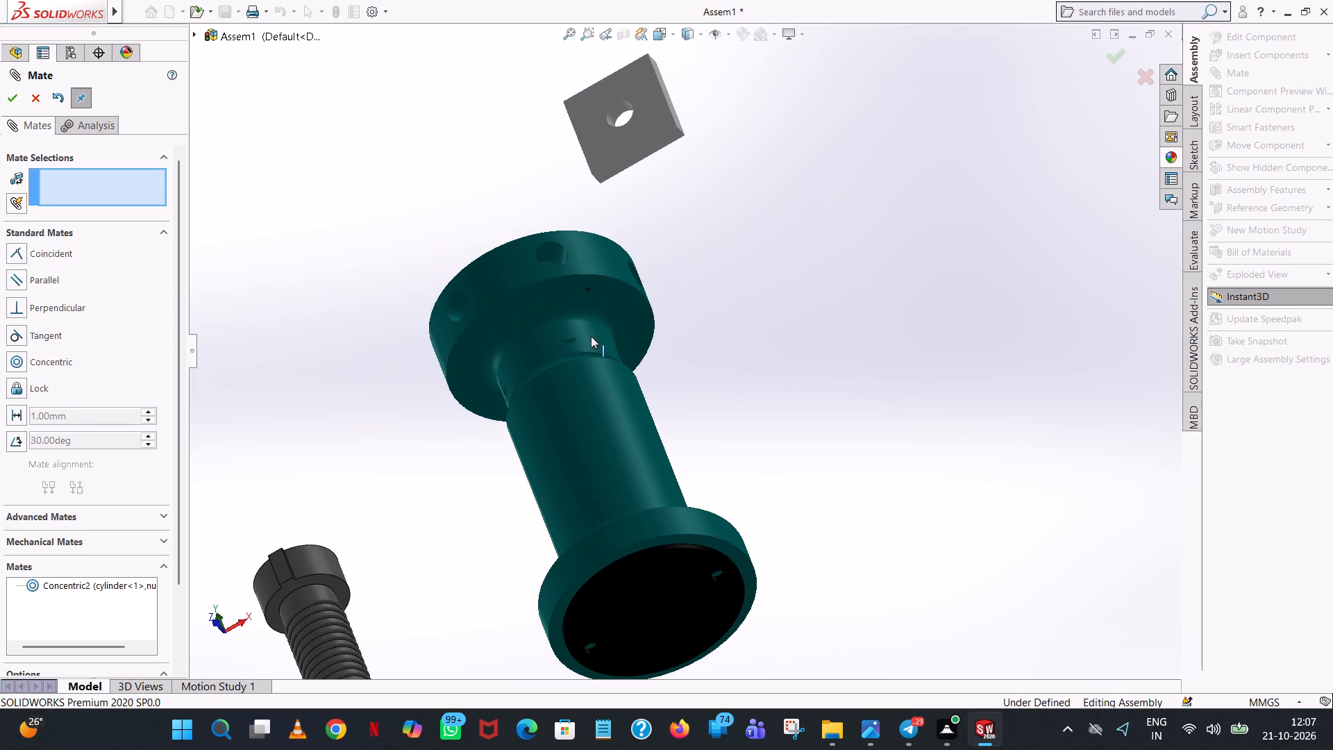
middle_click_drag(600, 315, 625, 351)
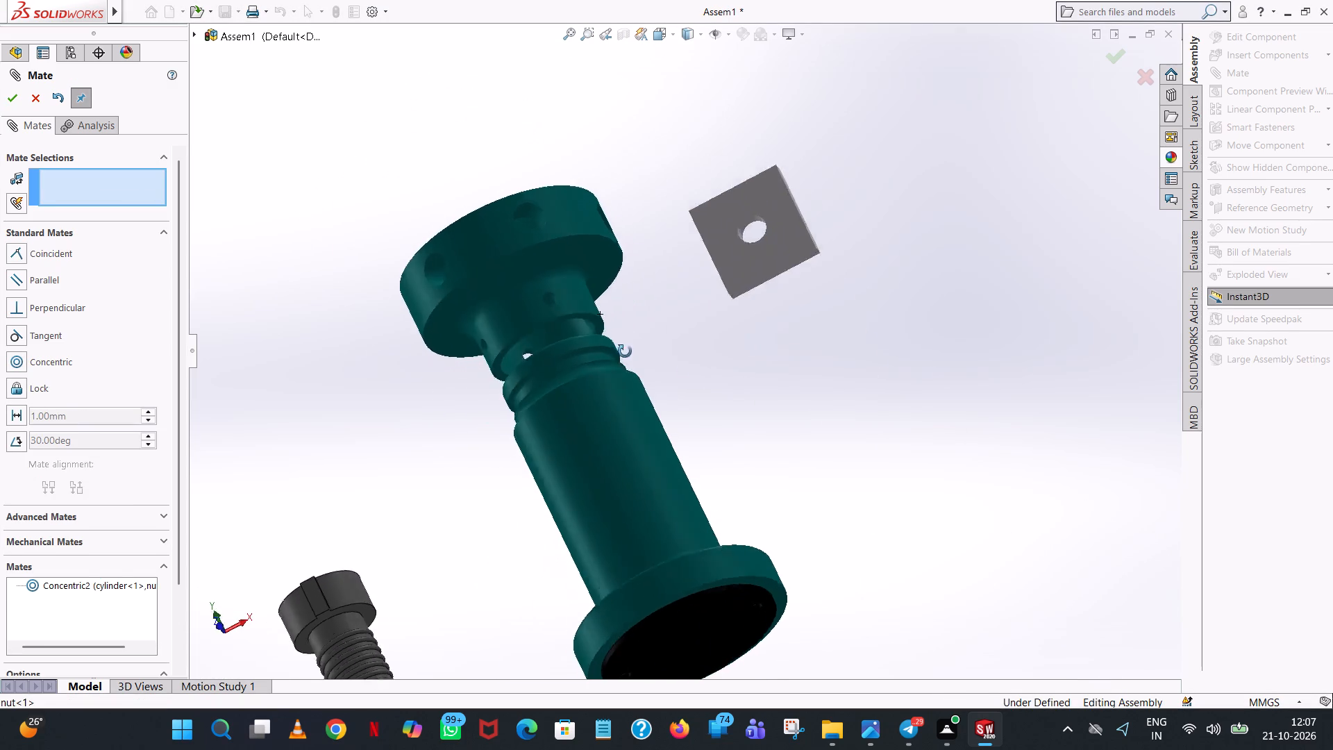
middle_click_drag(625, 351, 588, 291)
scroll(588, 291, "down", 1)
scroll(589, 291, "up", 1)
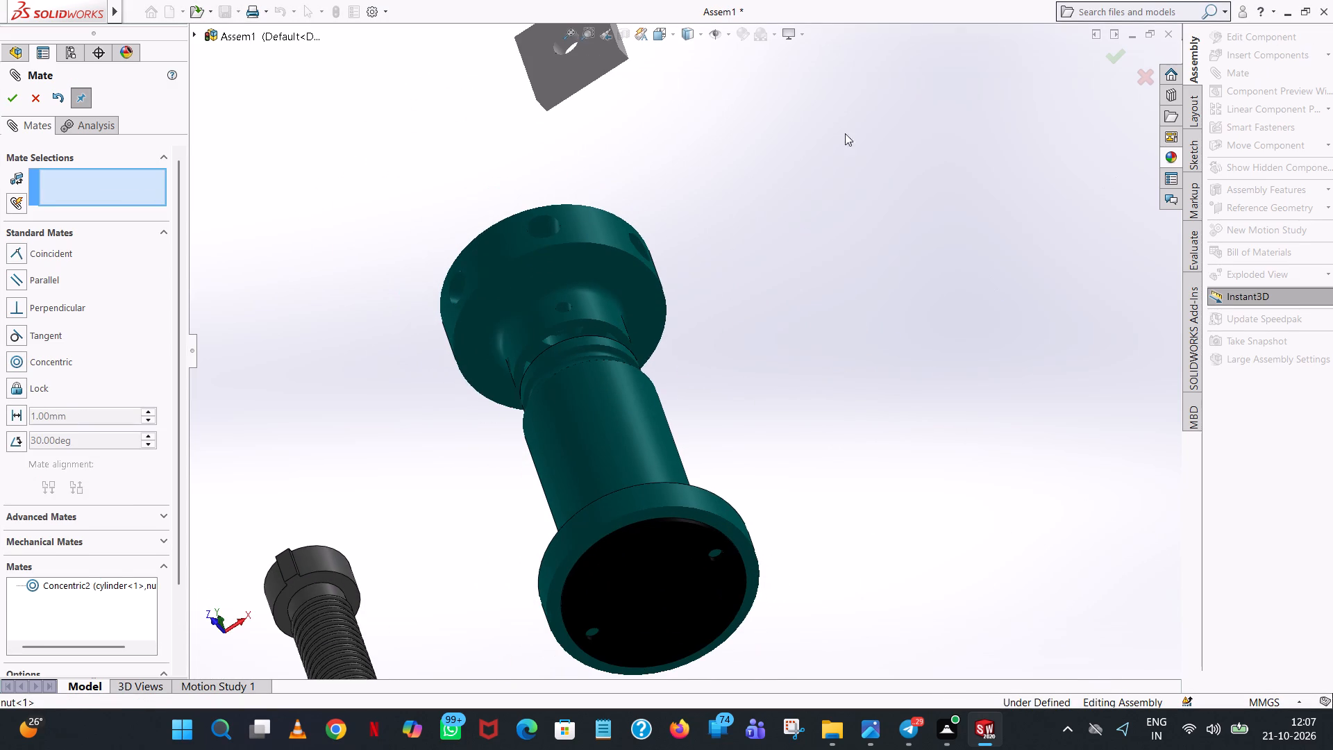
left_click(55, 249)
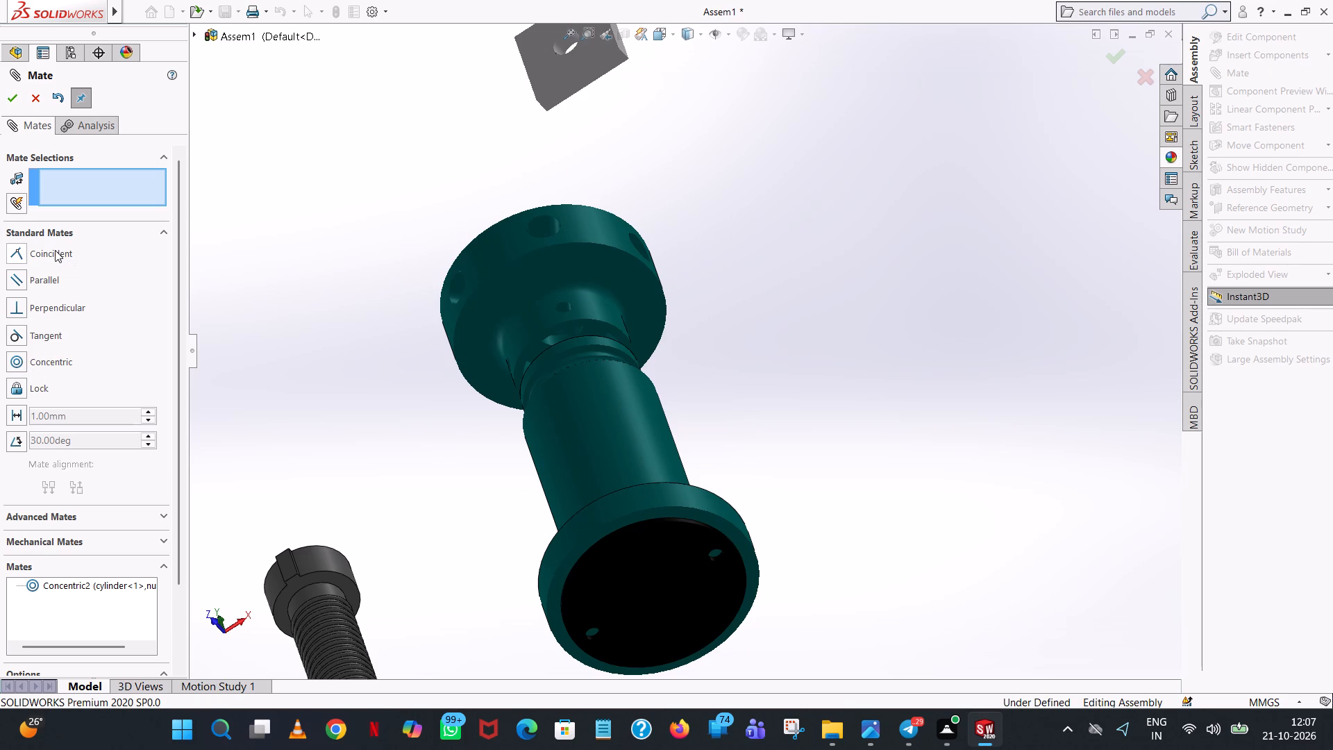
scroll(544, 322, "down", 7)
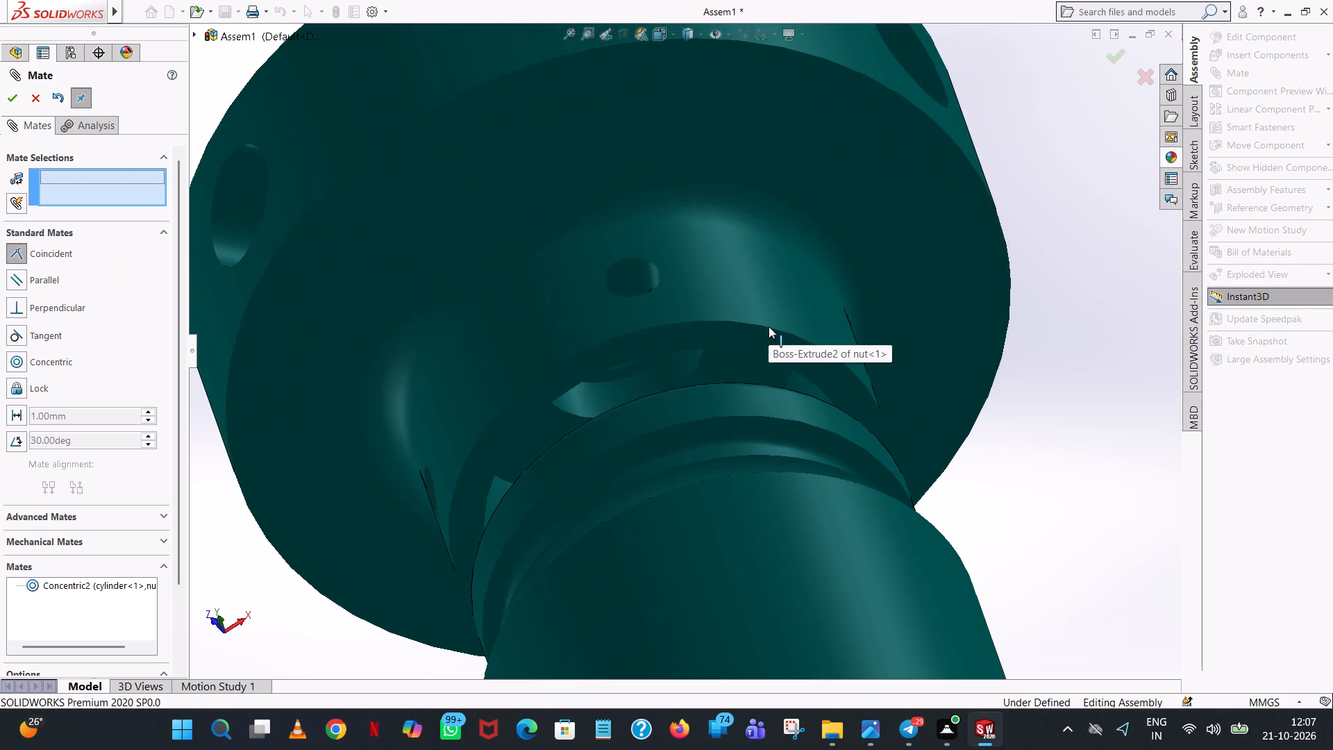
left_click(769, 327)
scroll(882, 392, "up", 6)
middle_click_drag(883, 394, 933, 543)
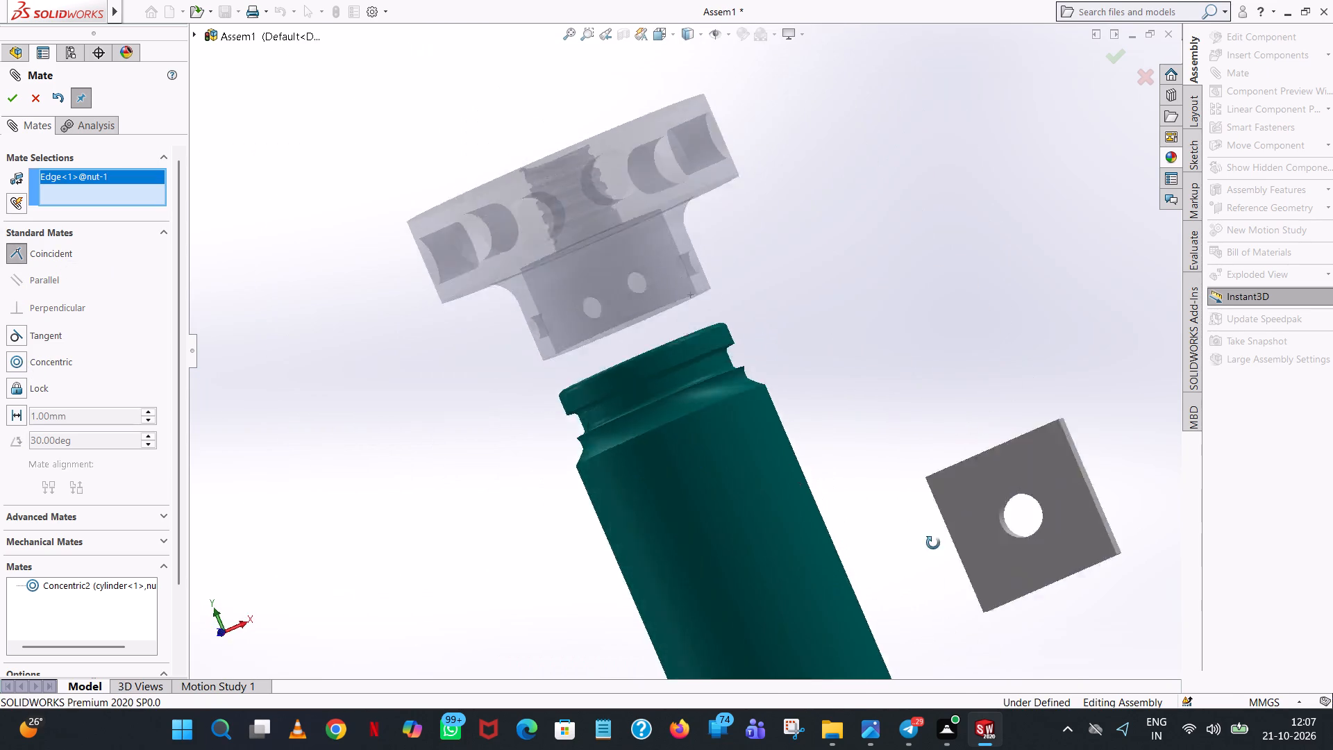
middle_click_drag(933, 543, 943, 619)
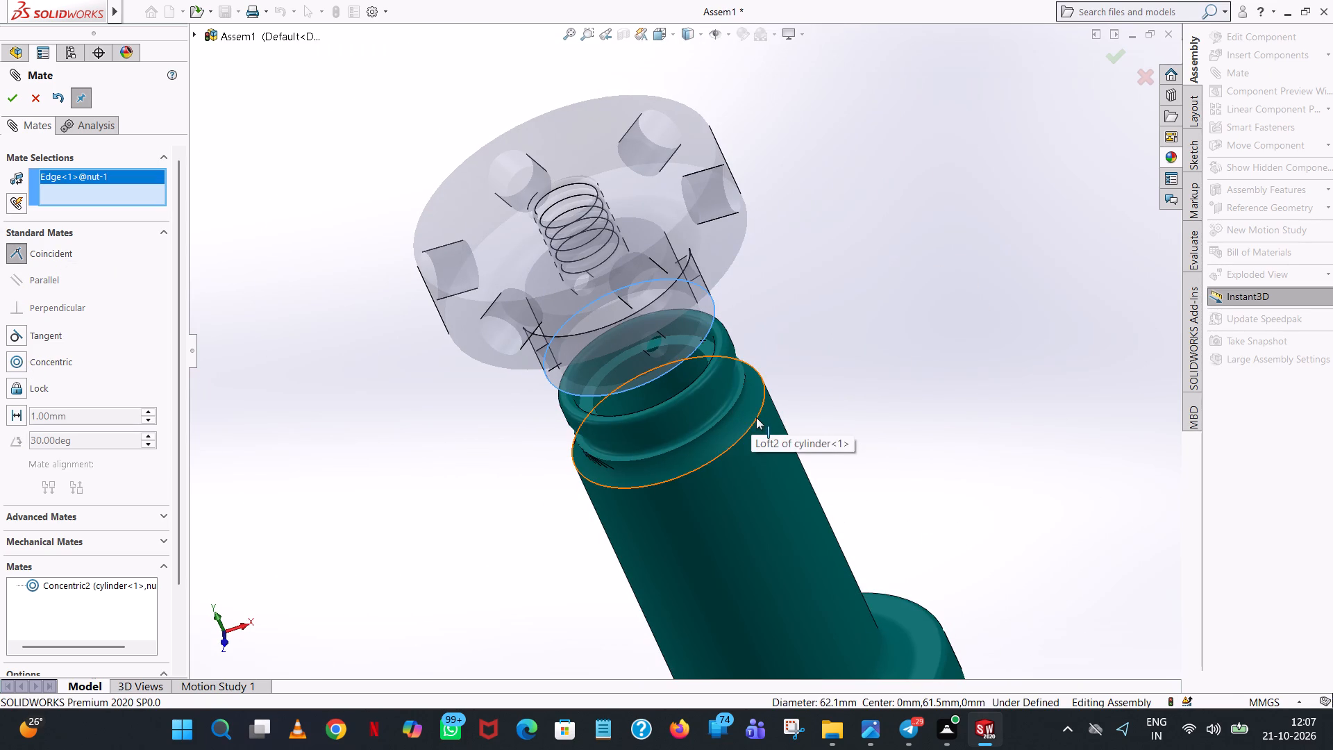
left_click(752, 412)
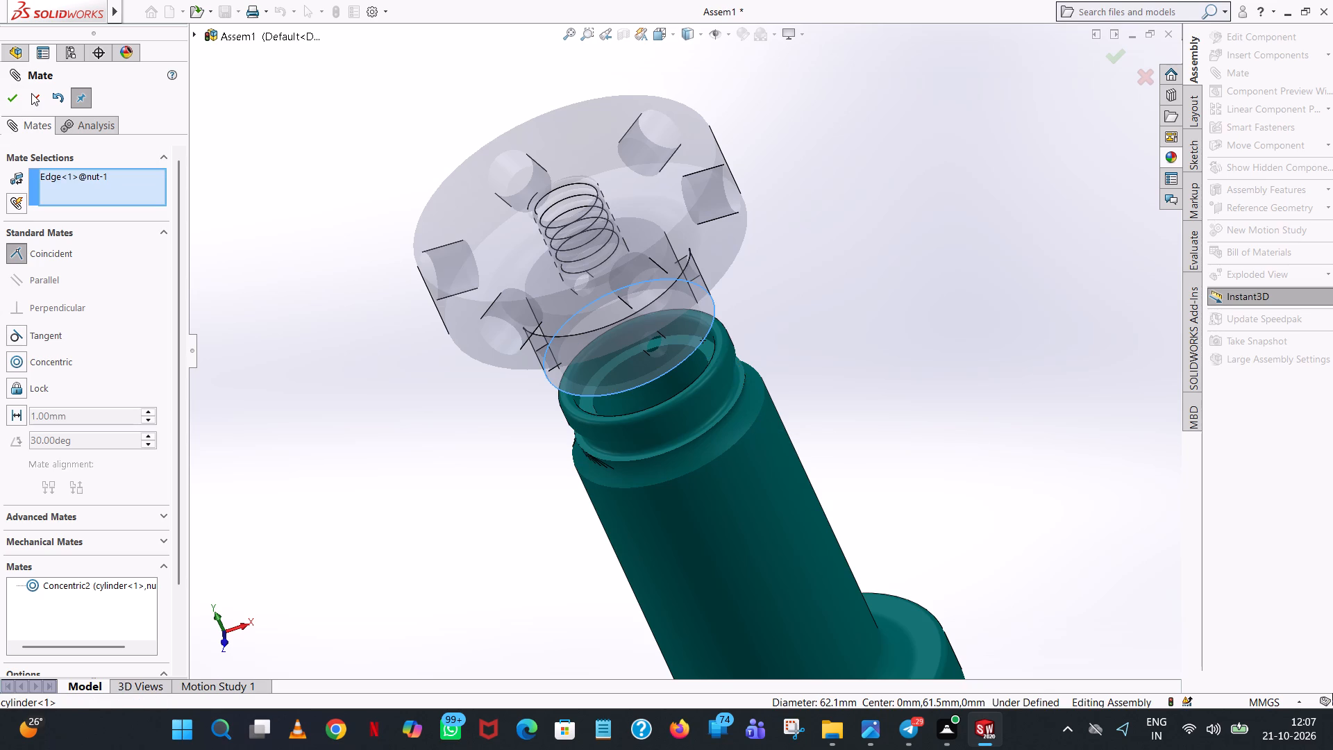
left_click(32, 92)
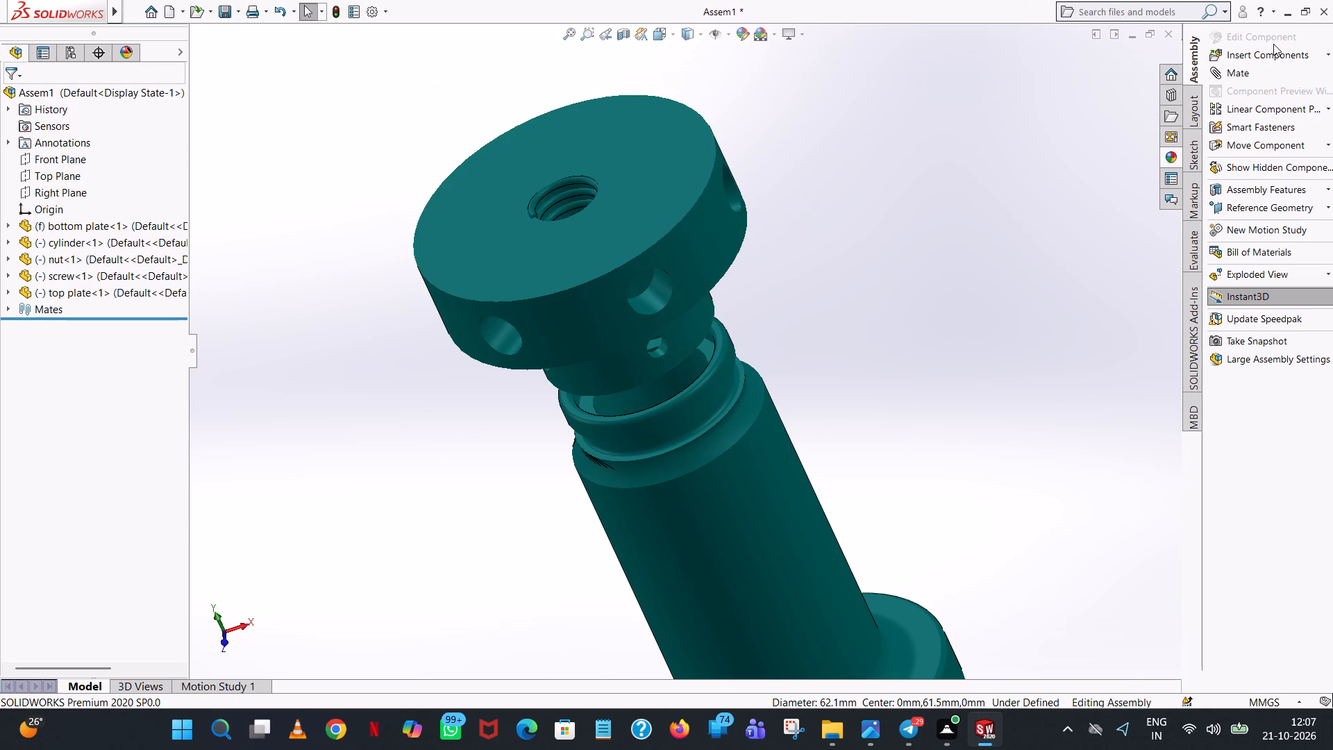
Add a coincident mate between the cylinder's outer shoulder edge below its neck and the flat end face of the nut's collar.
left_click(1232, 72)
scroll(636, 436, "down", 1)
middle_click_drag(636, 436, 581, 337)
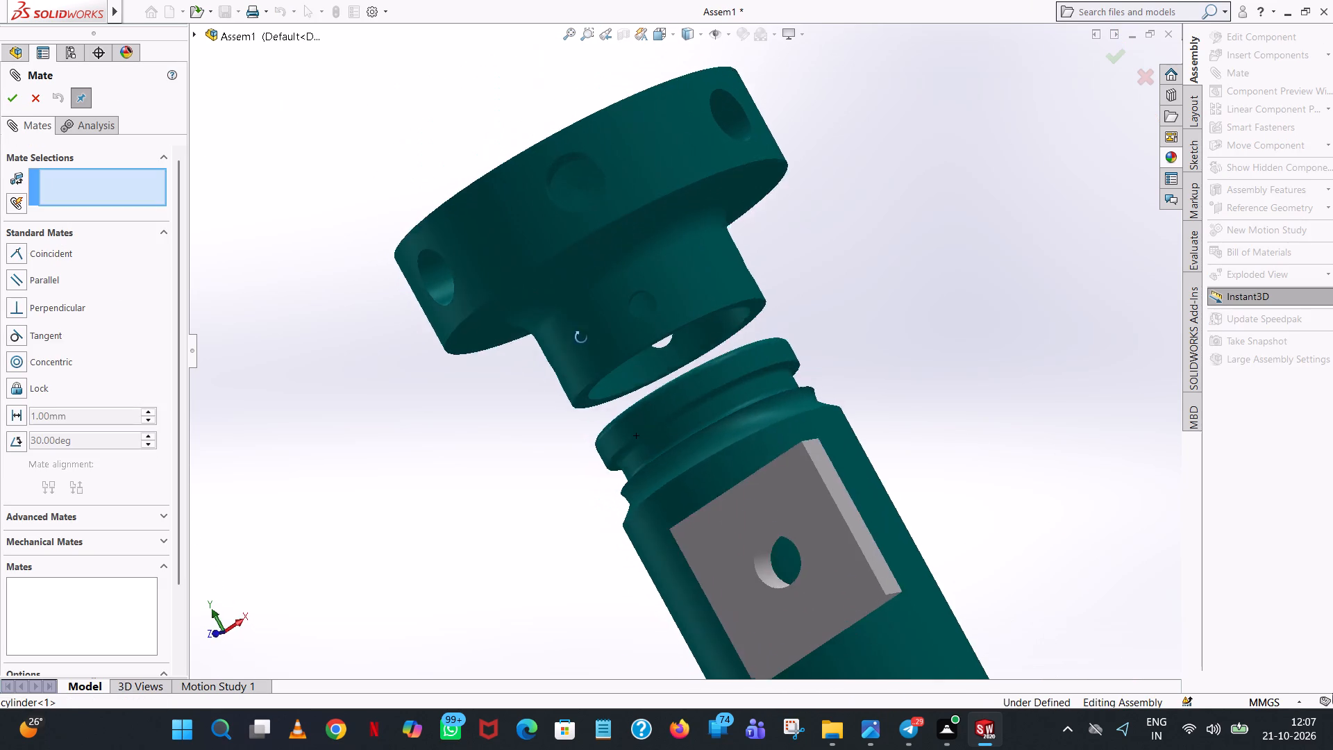
middle_click_drag(581, 337, 578, 333)
scroll(578, 333, "up", 1)
middle_click_drag(595, 349, 686, 444)
scroll(730, 415, "down", 5)
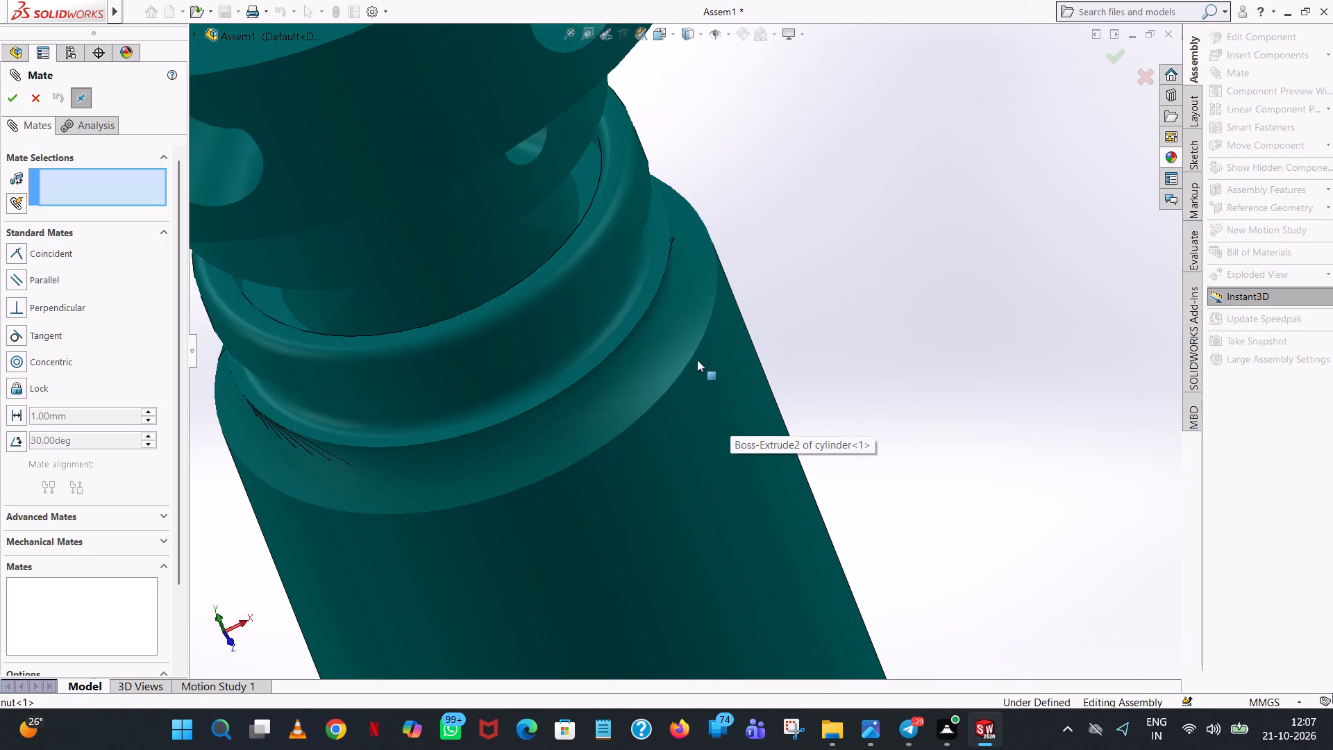
left_click(693, 360)
middle_click_drag(696, 362, 678, 341)
scroll(697, 362, "up", 1)
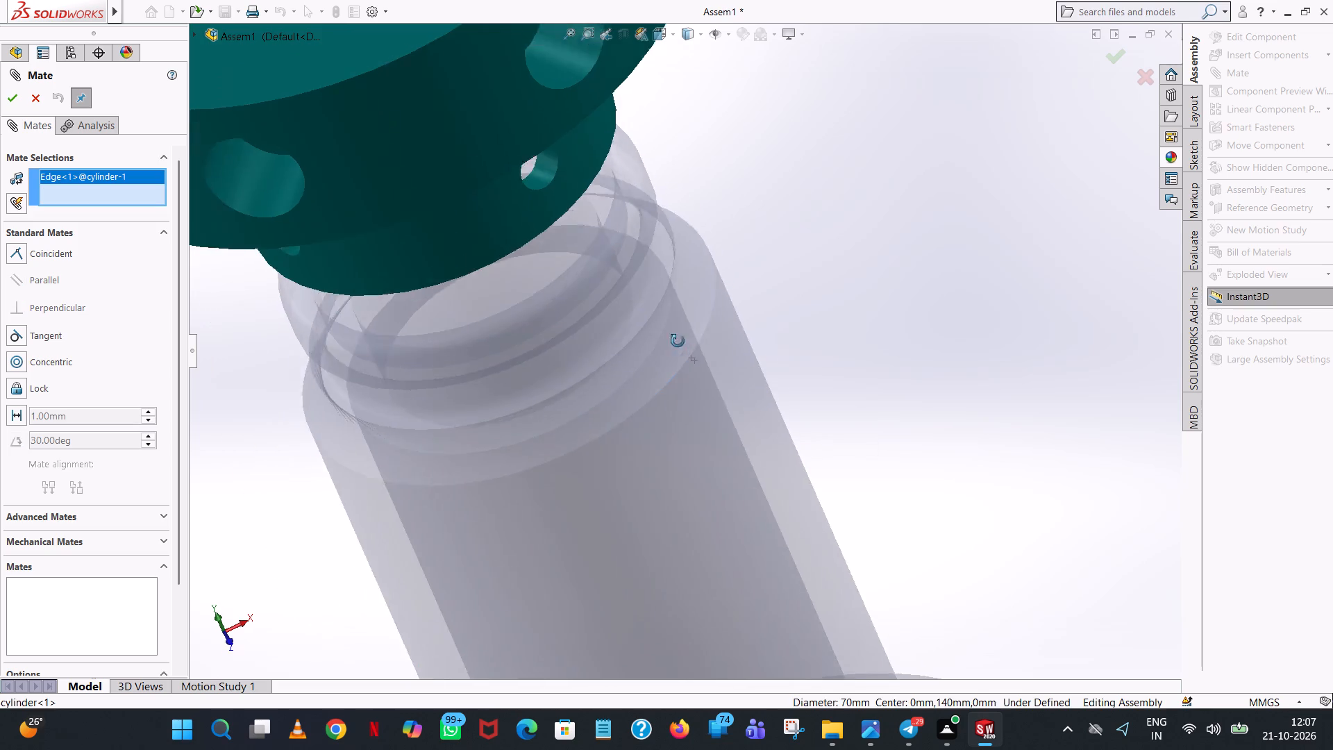
middle_click_drag(678, 341, 603, 217)
scroll(628, 211, "down", 6)
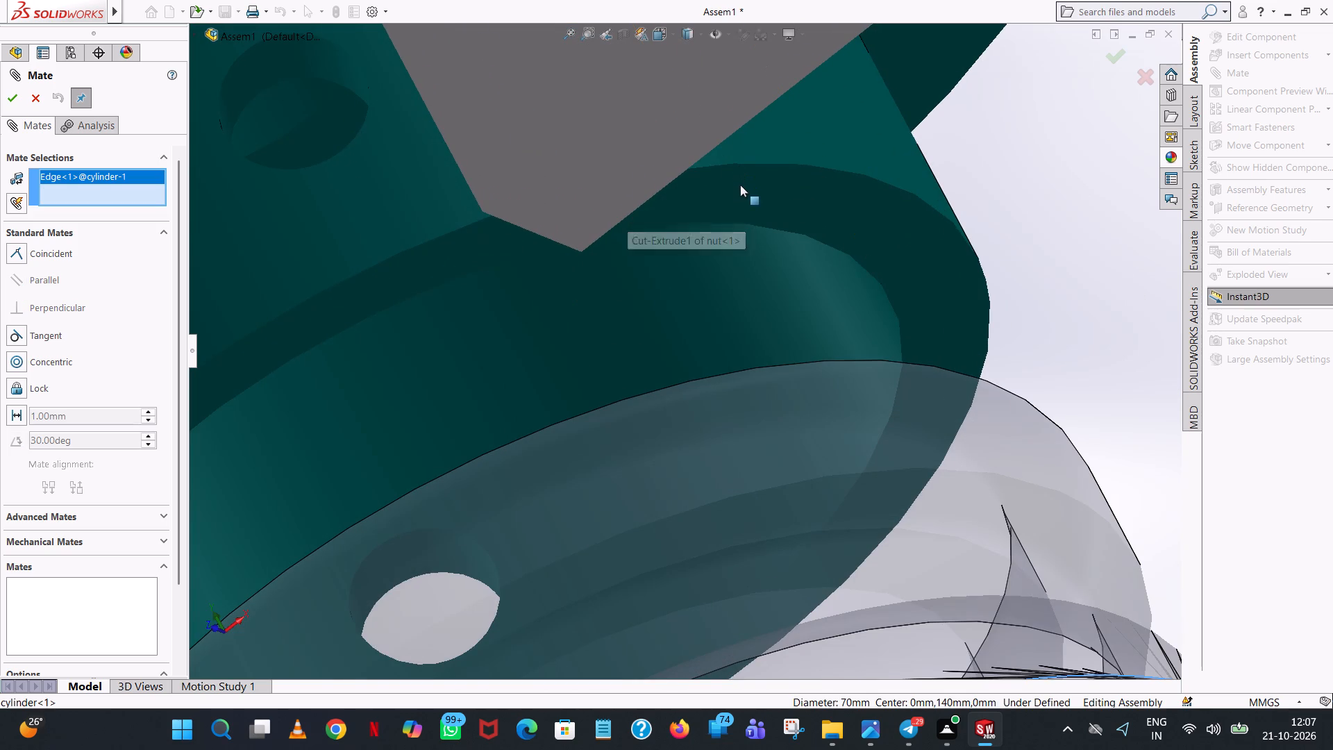
left_click(741, 185)
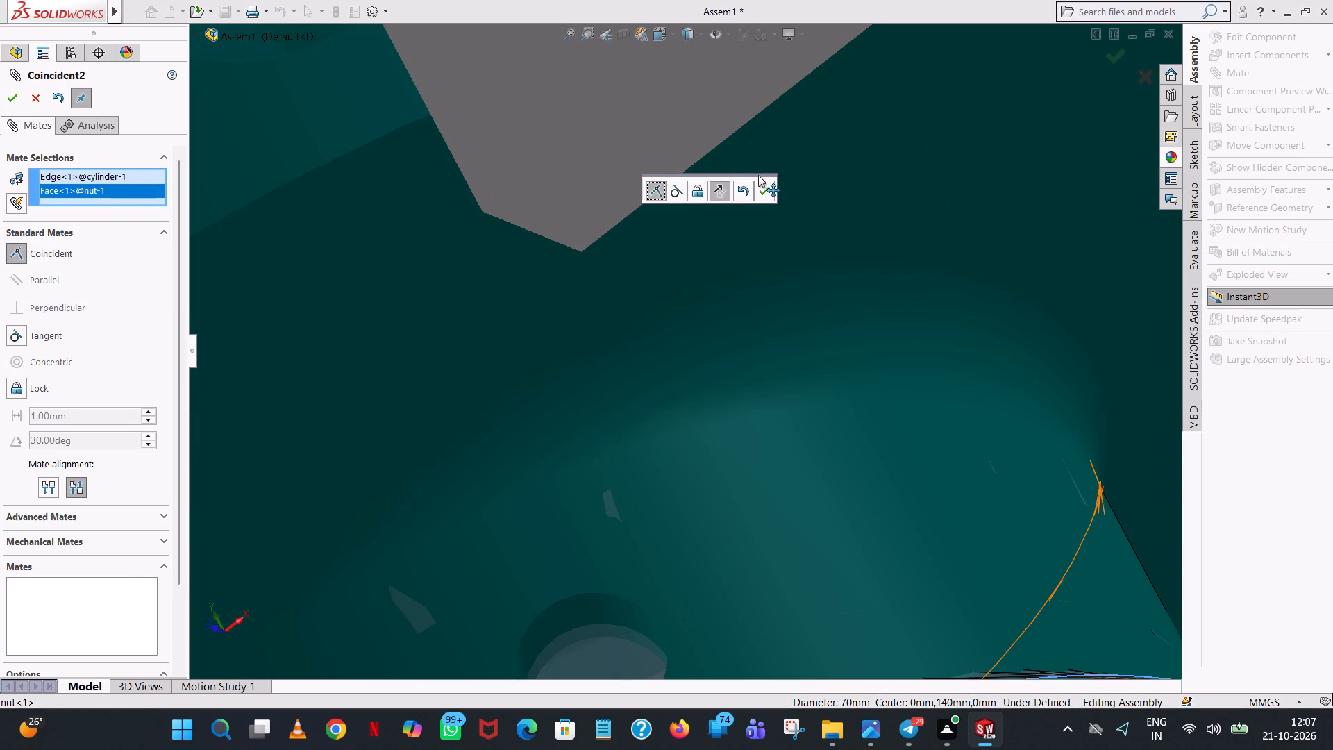
left_click(760, 187)
Test how the mated nut can still move on top of the cylinder.
scroll(899, 376, "up", 7)
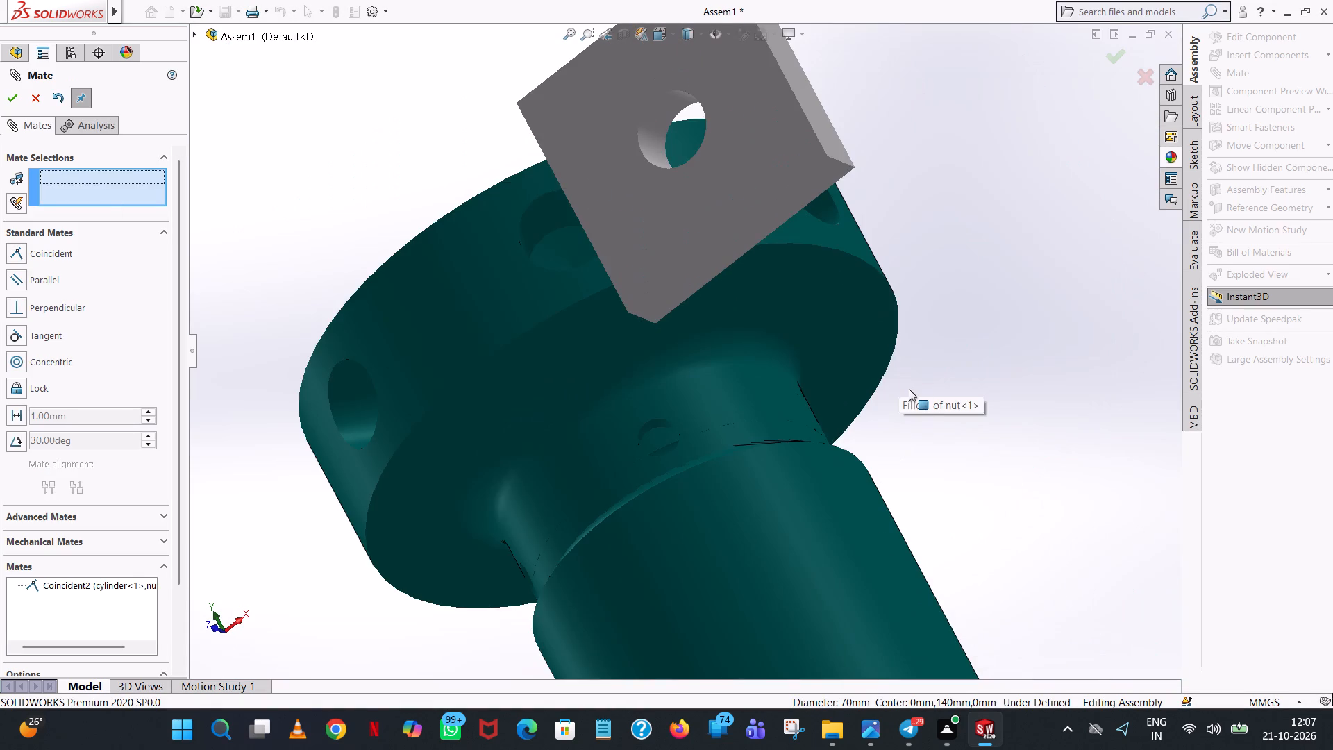
scroll(909, 389, "up", 4)
middle_click_drag(810, 412, 992, 359)
scroll(979, 389, "up", 1)
left_click_drag(746, 349, 873, 289)
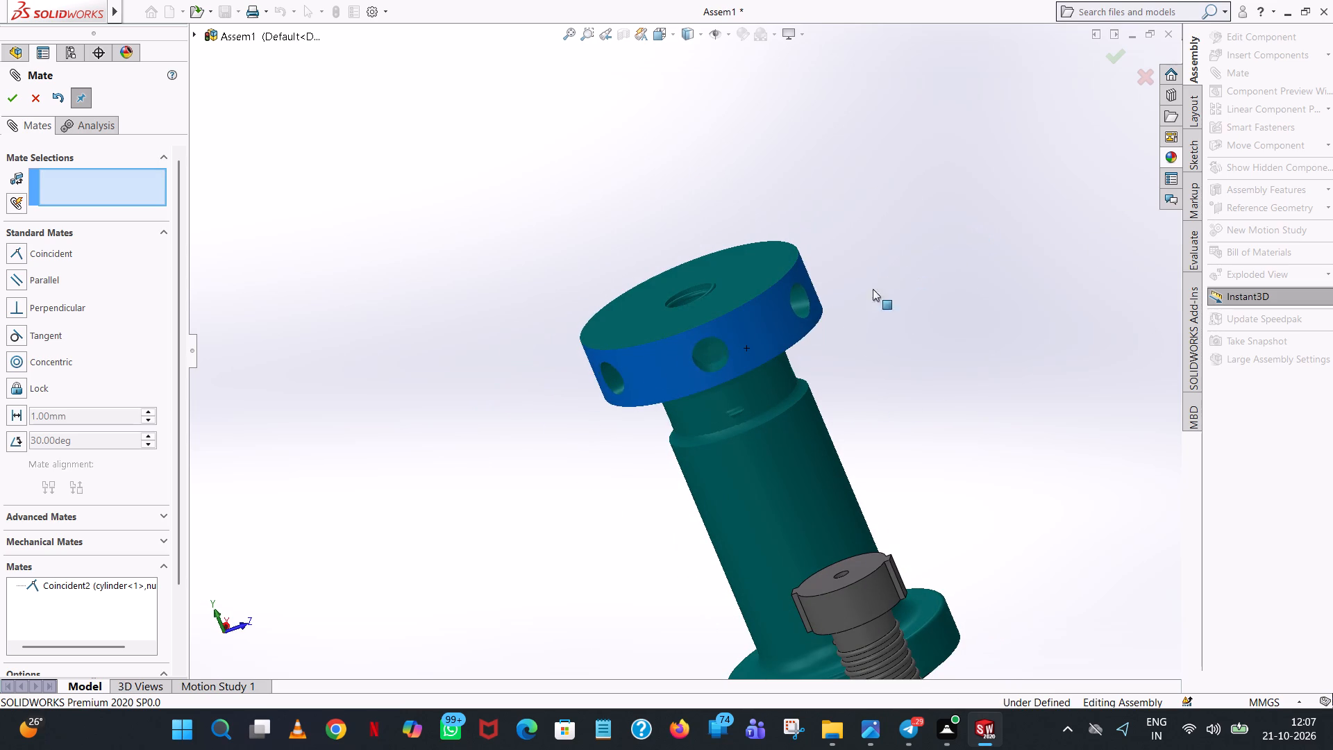
left_click_drag(873, 289, 687, 338)
left_click_drag(732, 378, 680, 305)
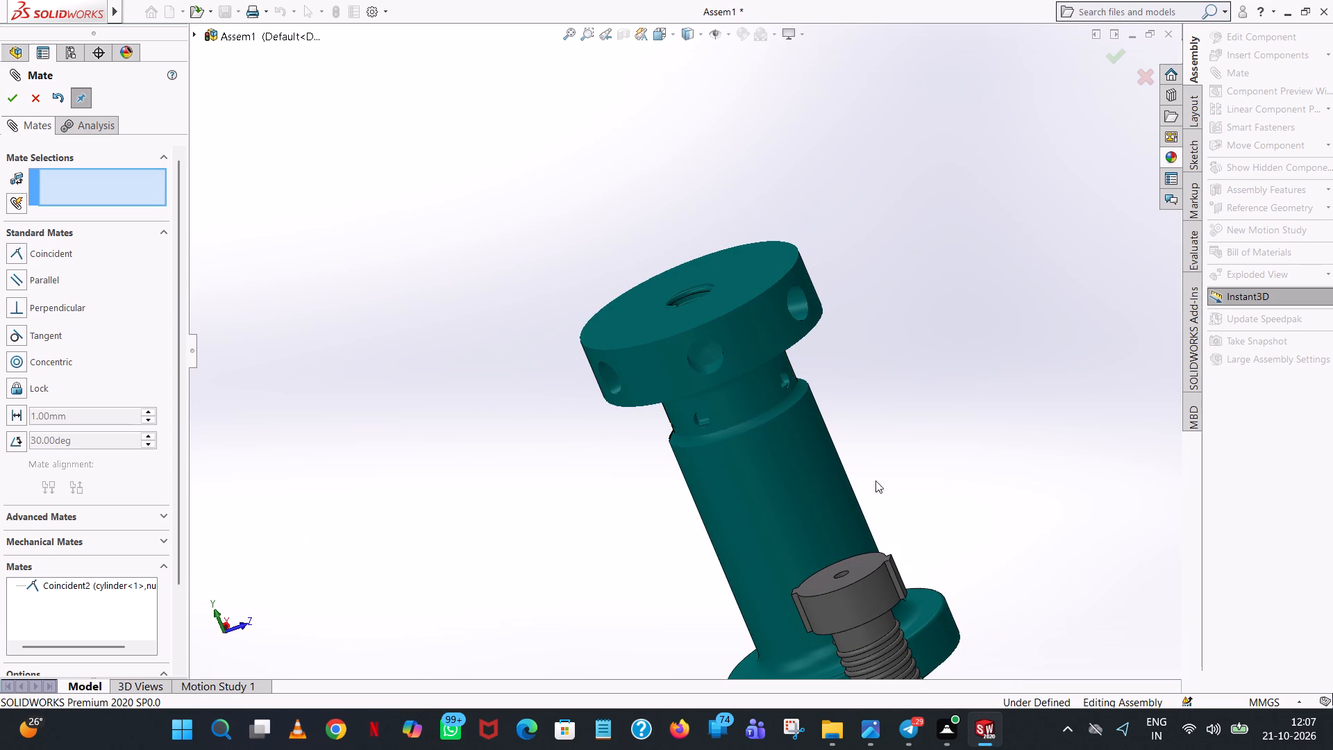
Turn the nut back and forth on the cylinder to test its remaining rotation.
left_click(578, 184)
middle_click_drag(891, 397, 845, 347)
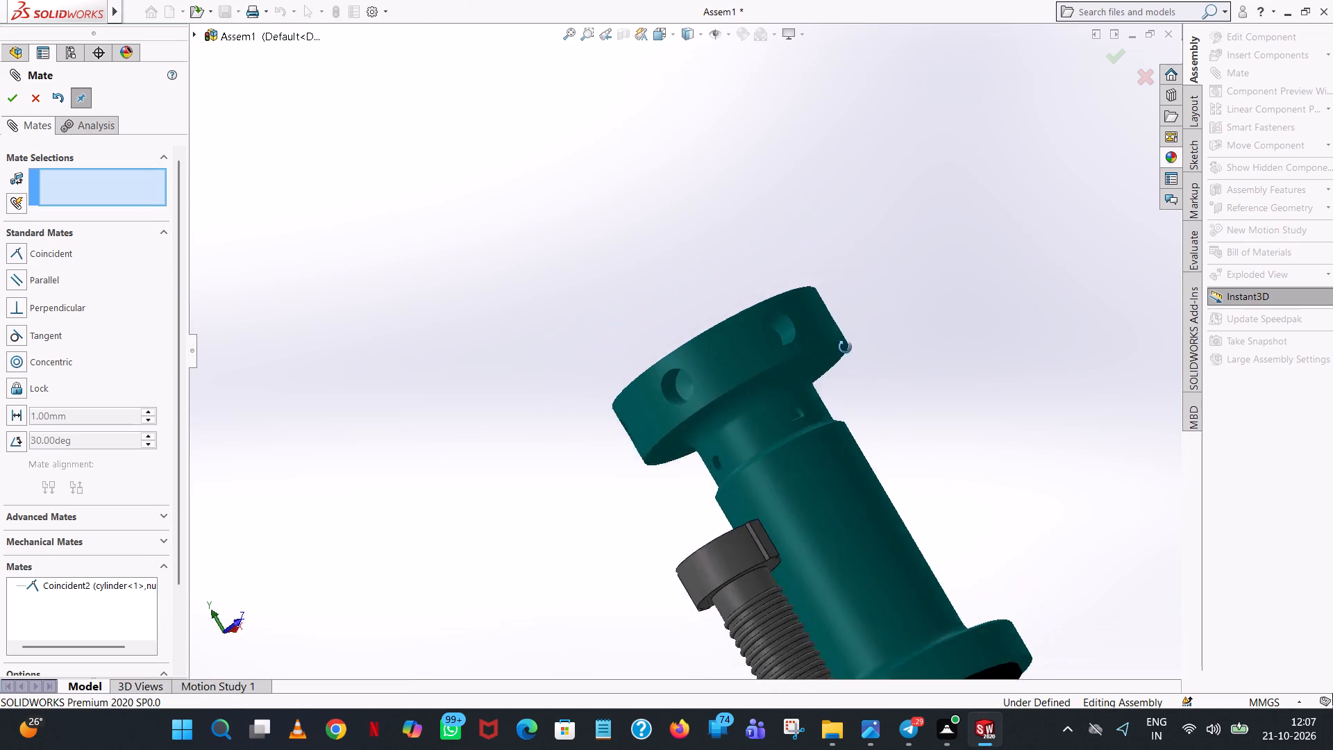
middle_click_drag(845, 347, 941, 288)
left_click_drag(716, 381, 726, 377)
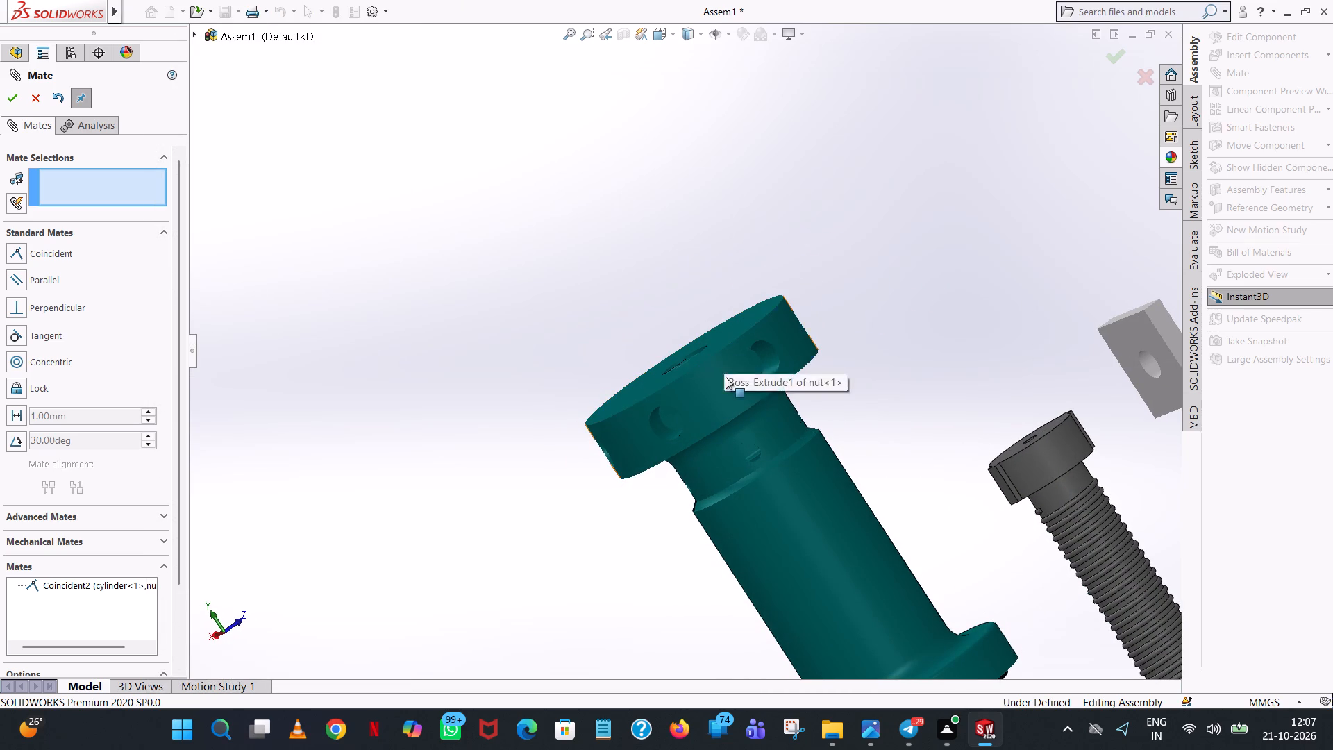
left_click_drag(726, 377, 803, 318)
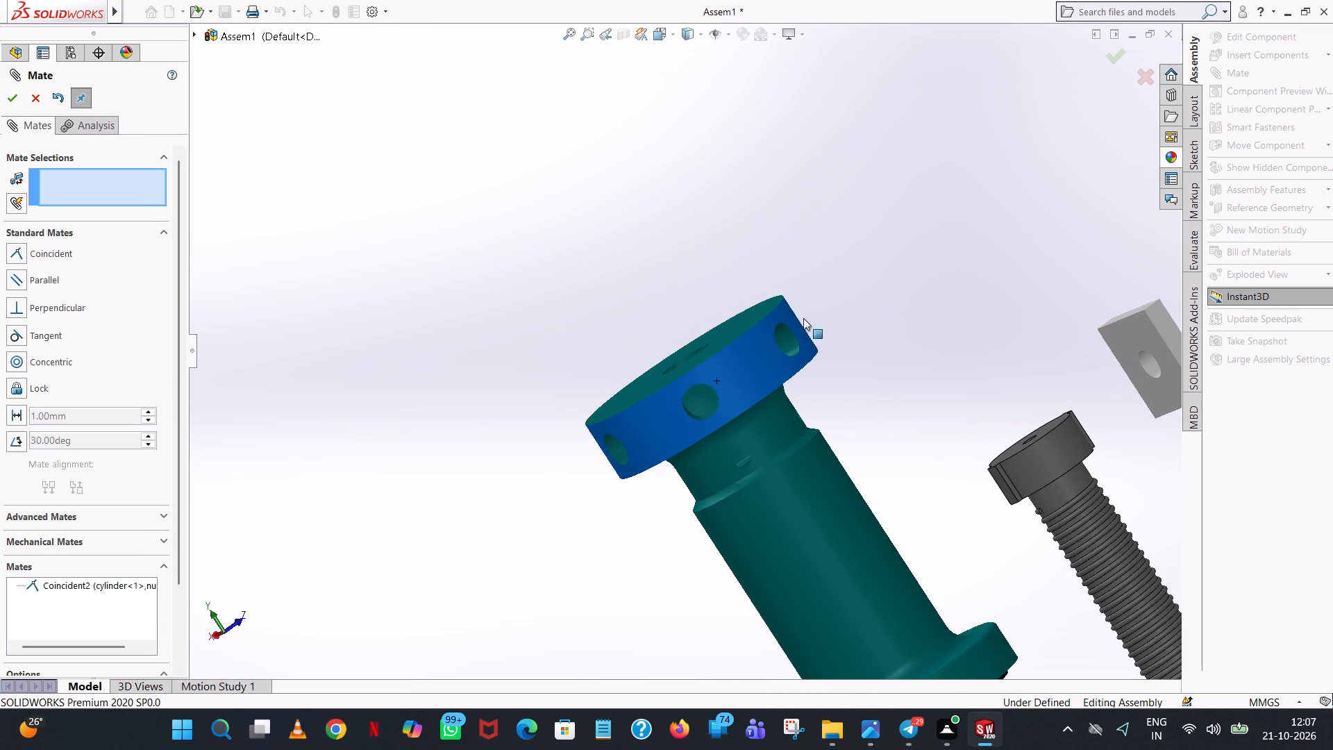
left_click_drag(803, 318, 583, 397)
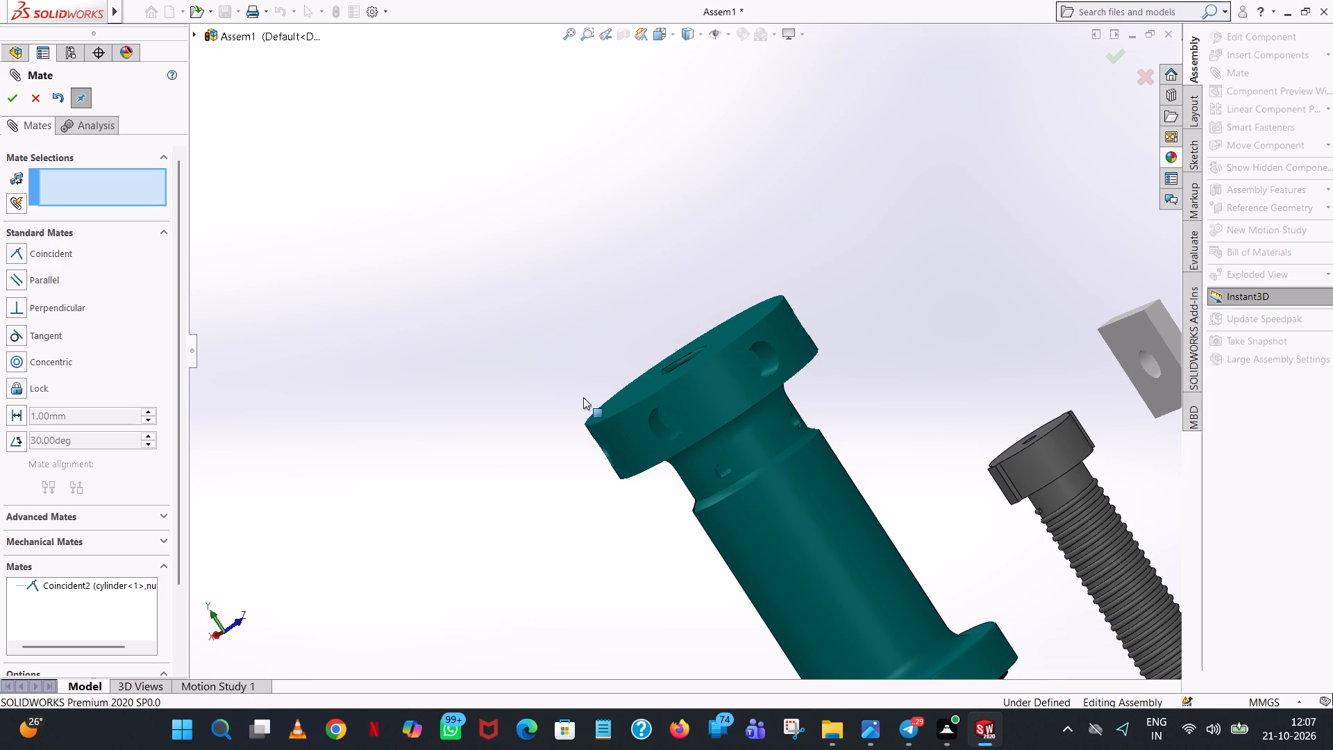
scroll(787, 459, "up", 5)
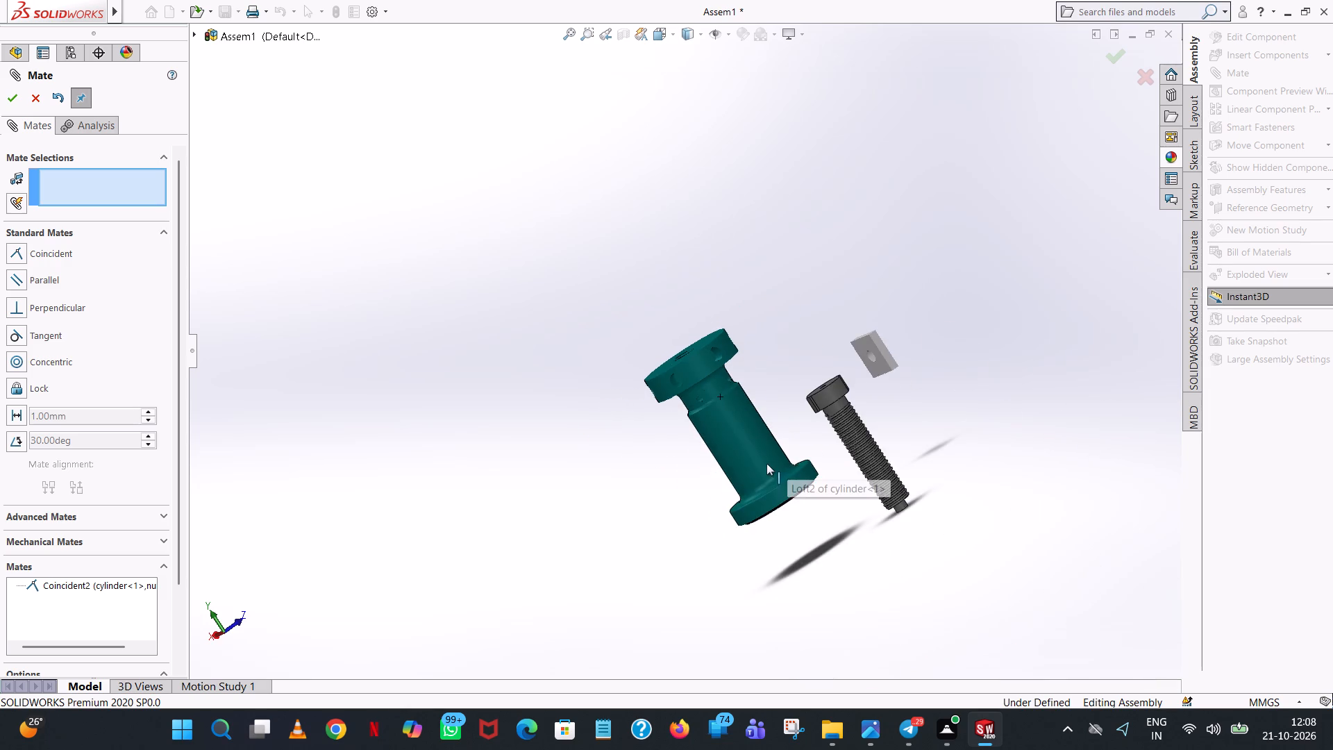
Add a lock mate between the nut and the cylinder.
middle_click_drag(766, 463, 919, 340)
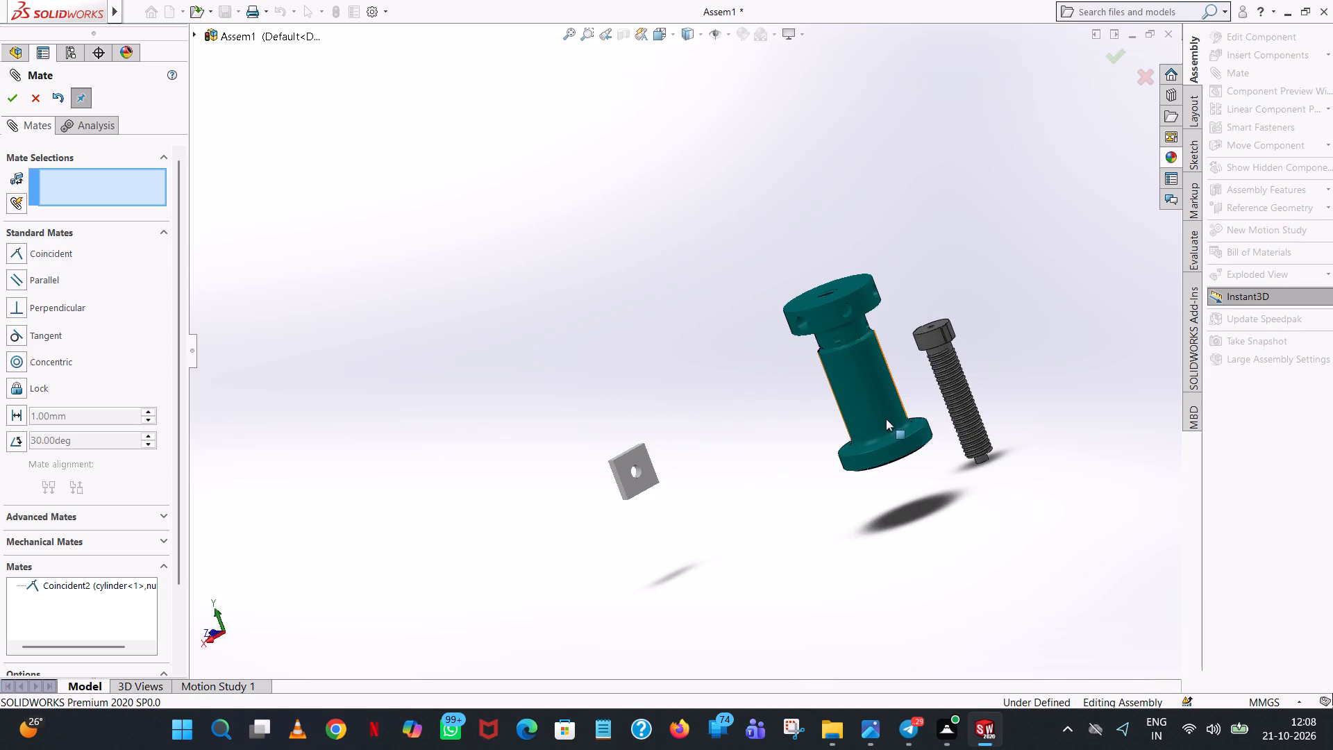
scroll(886, 414, "up", 1)
scroll(847, 351, "down", 5)
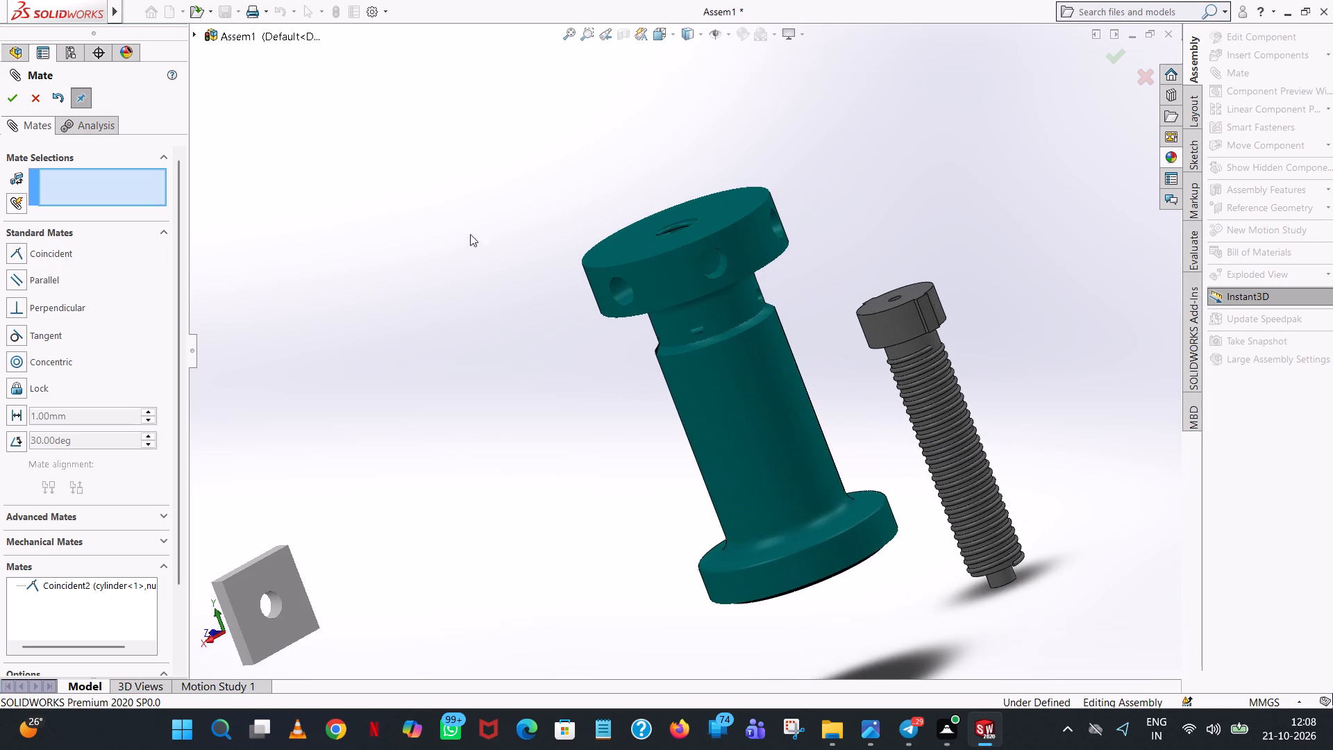
left_click(33, 387)
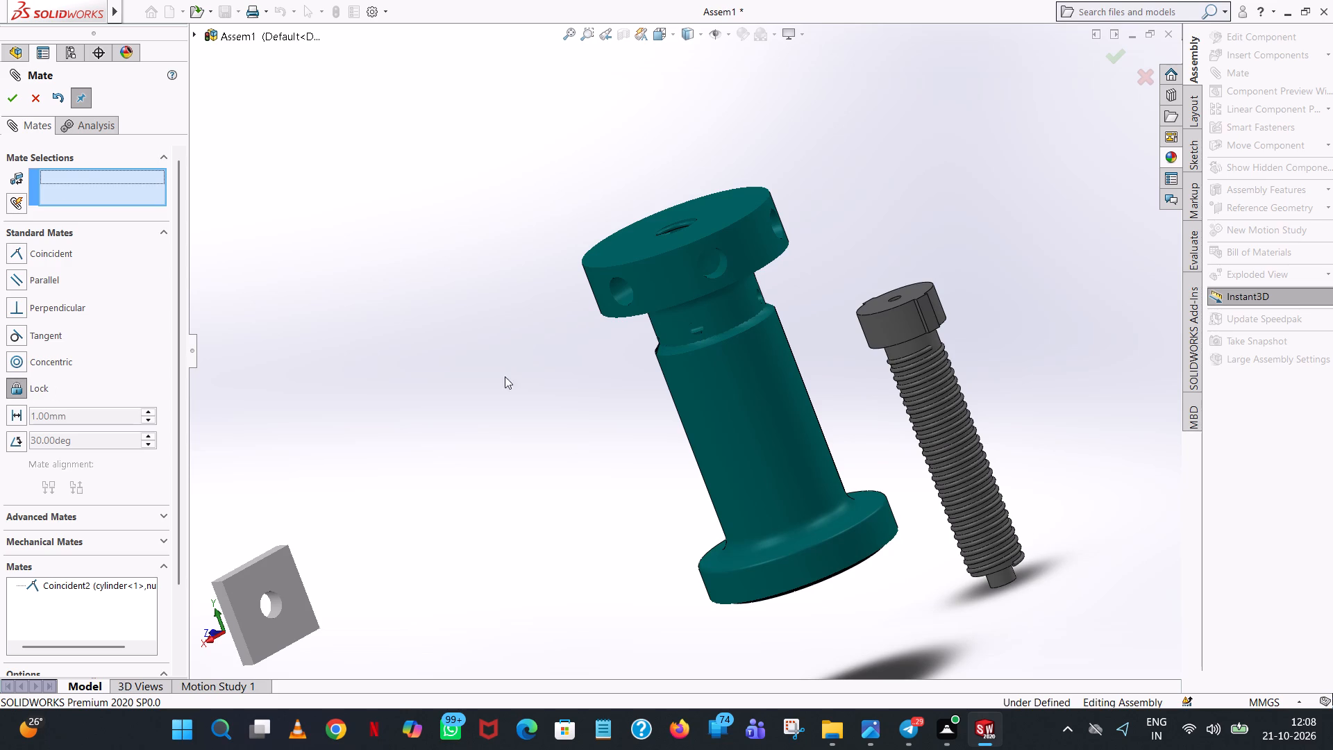
left_click(663, 276)
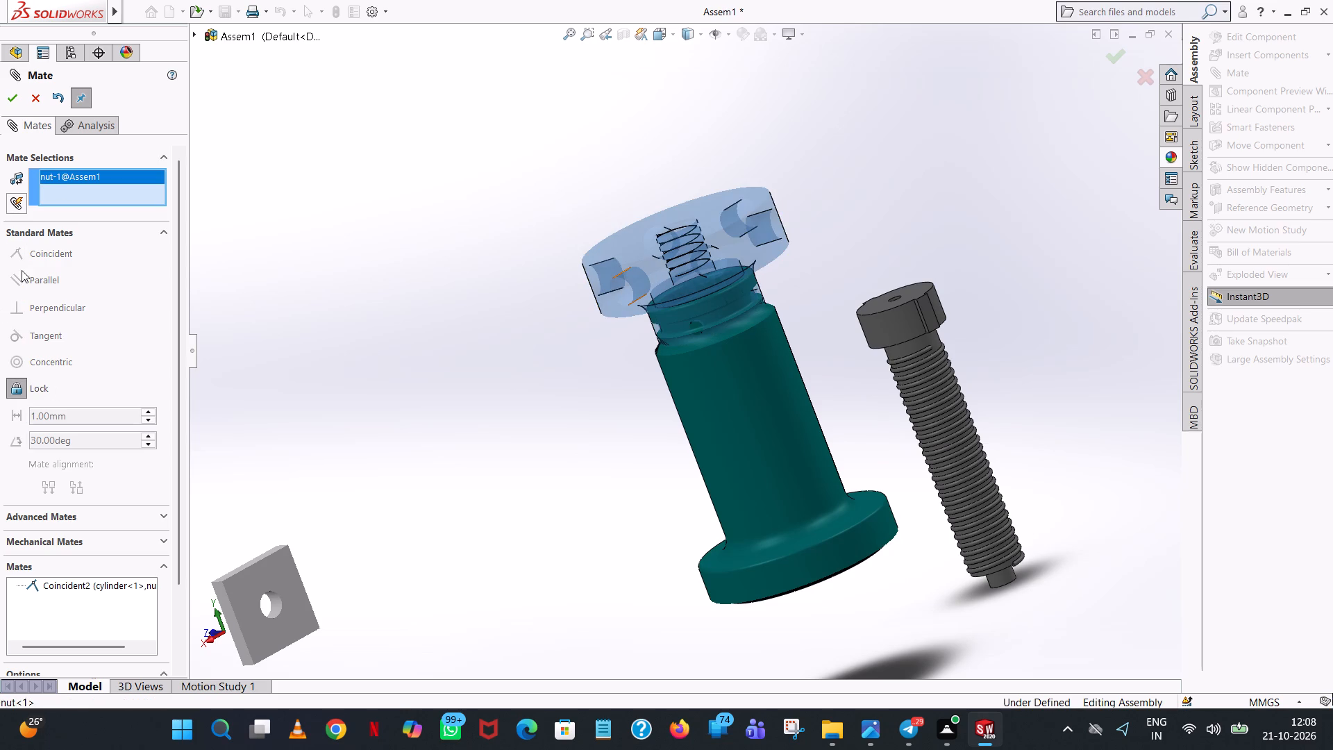
left_click(731, 331)
left_click(800, 310)
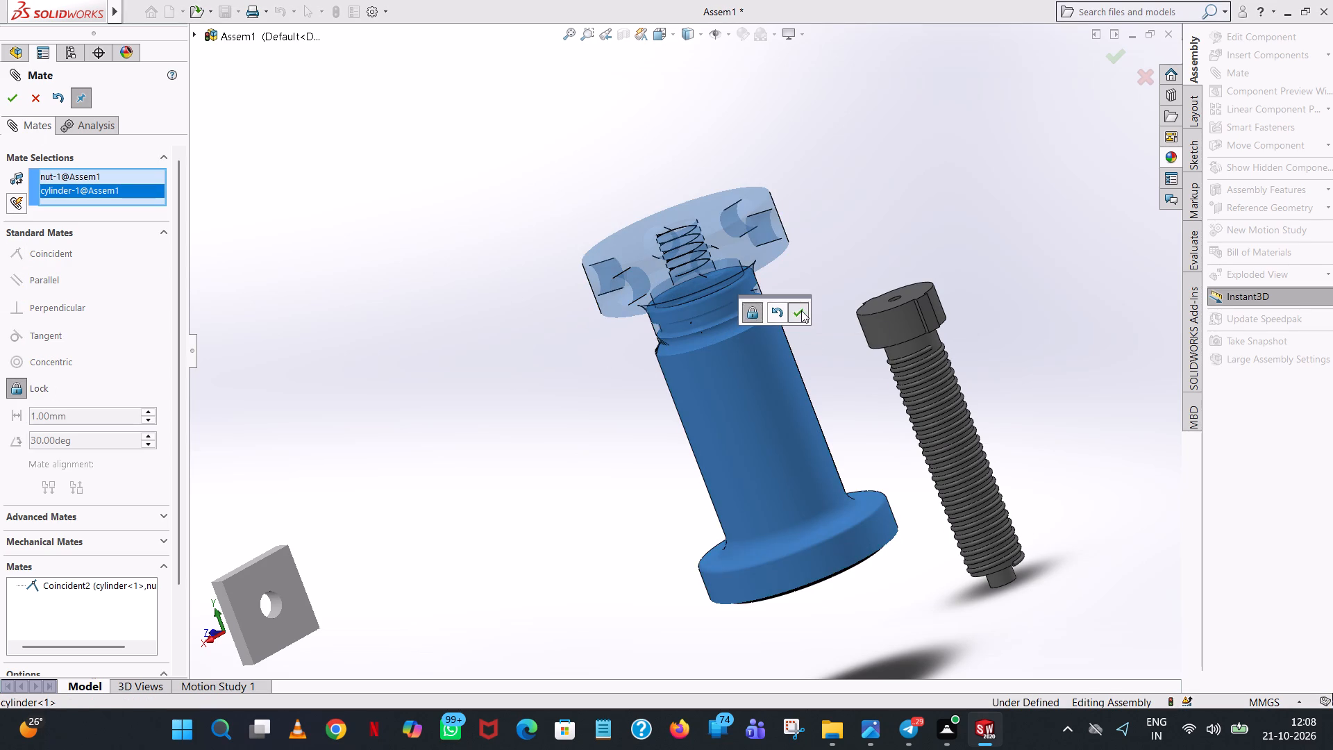
Try turning the nut in both directions to test the lock mate with the cylinder.
left_click_drag(744, 242, 601, 295)
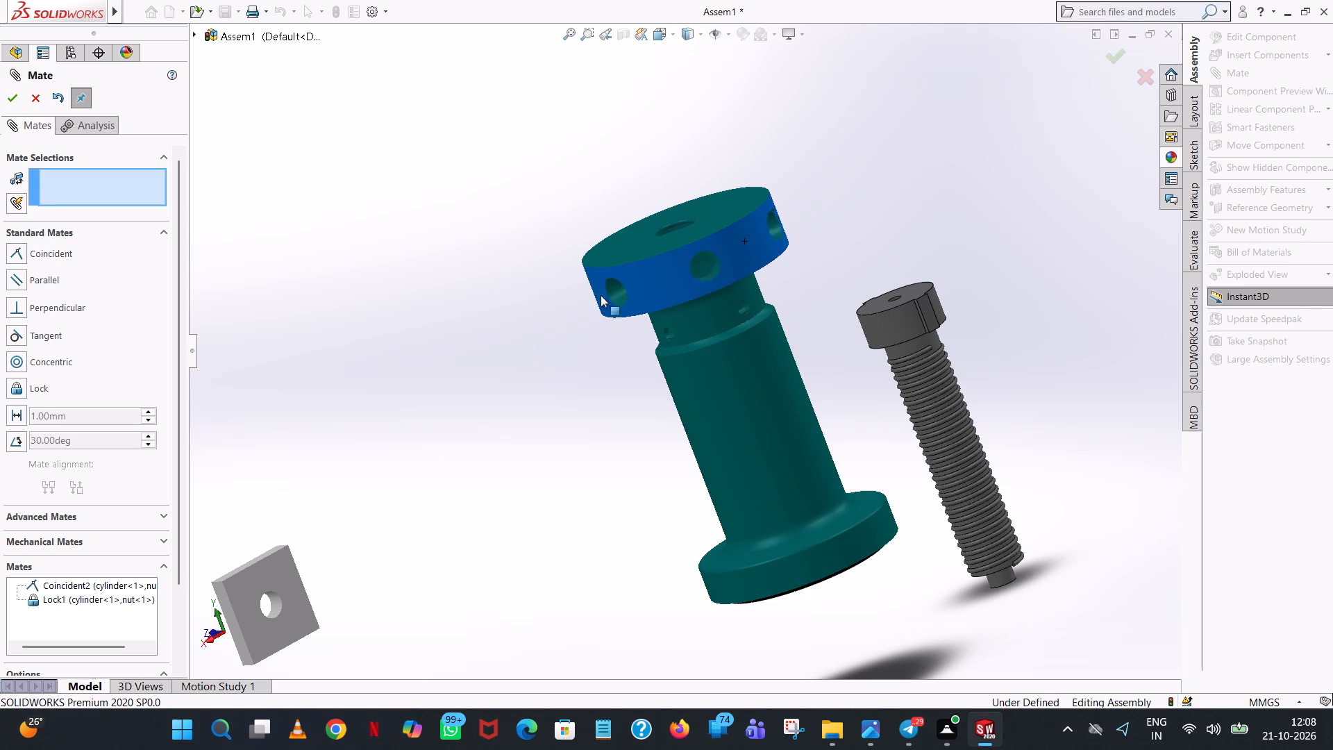
left_click_drag(601, 295, 745, 259)
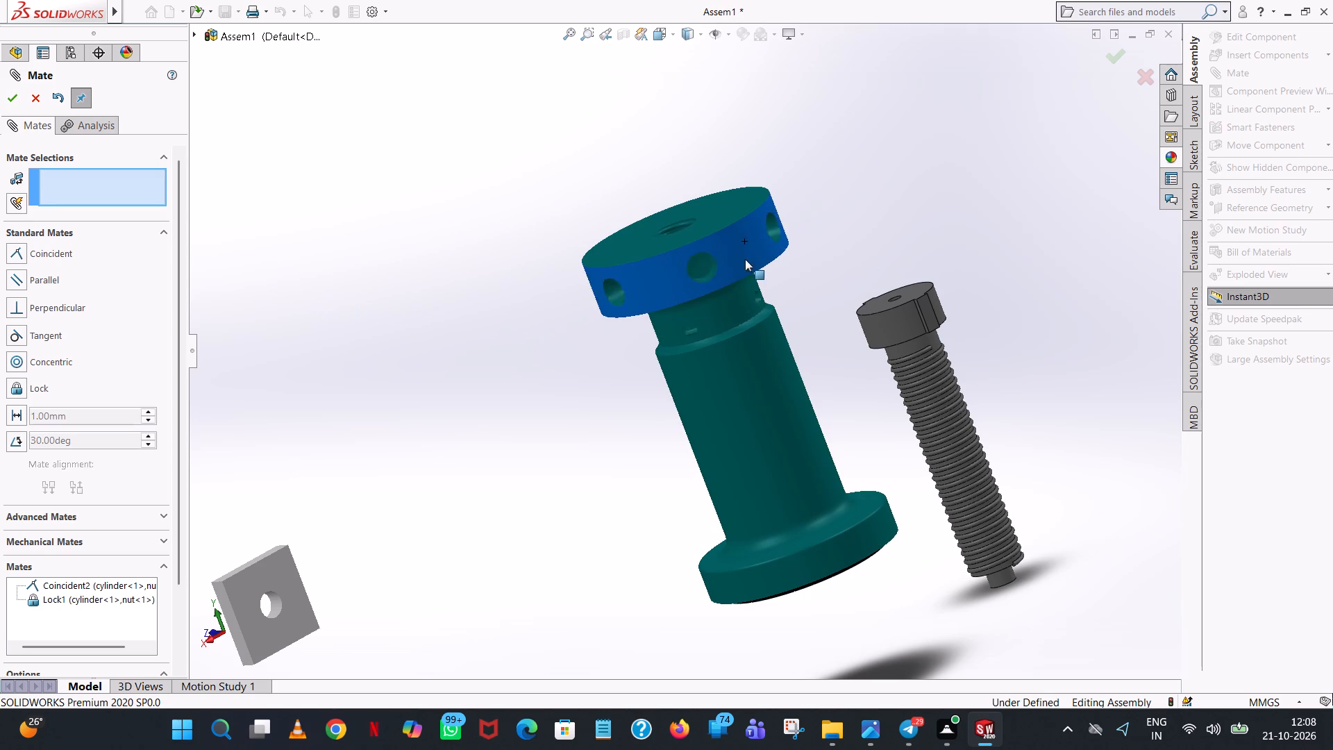
left_click_drag(745, 259, 495, 359)
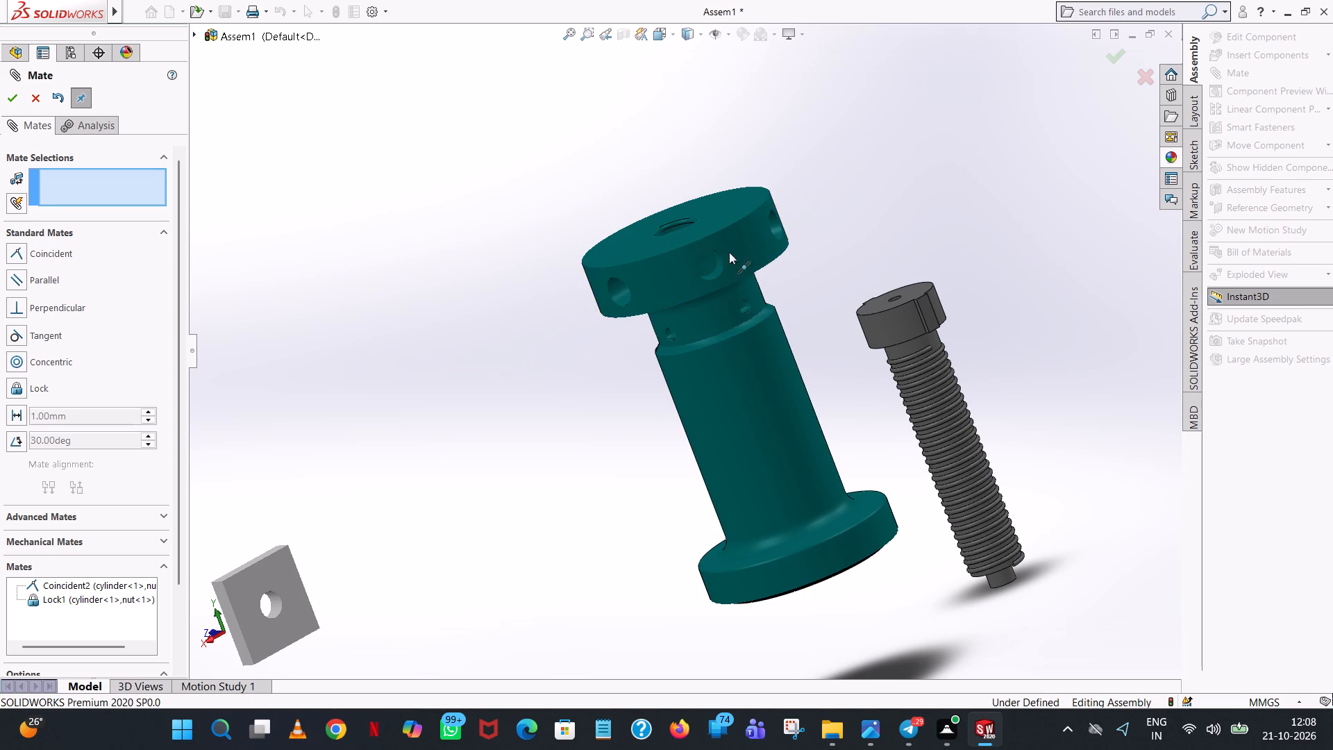
left_click_drag(745, 244, 1060, 182)
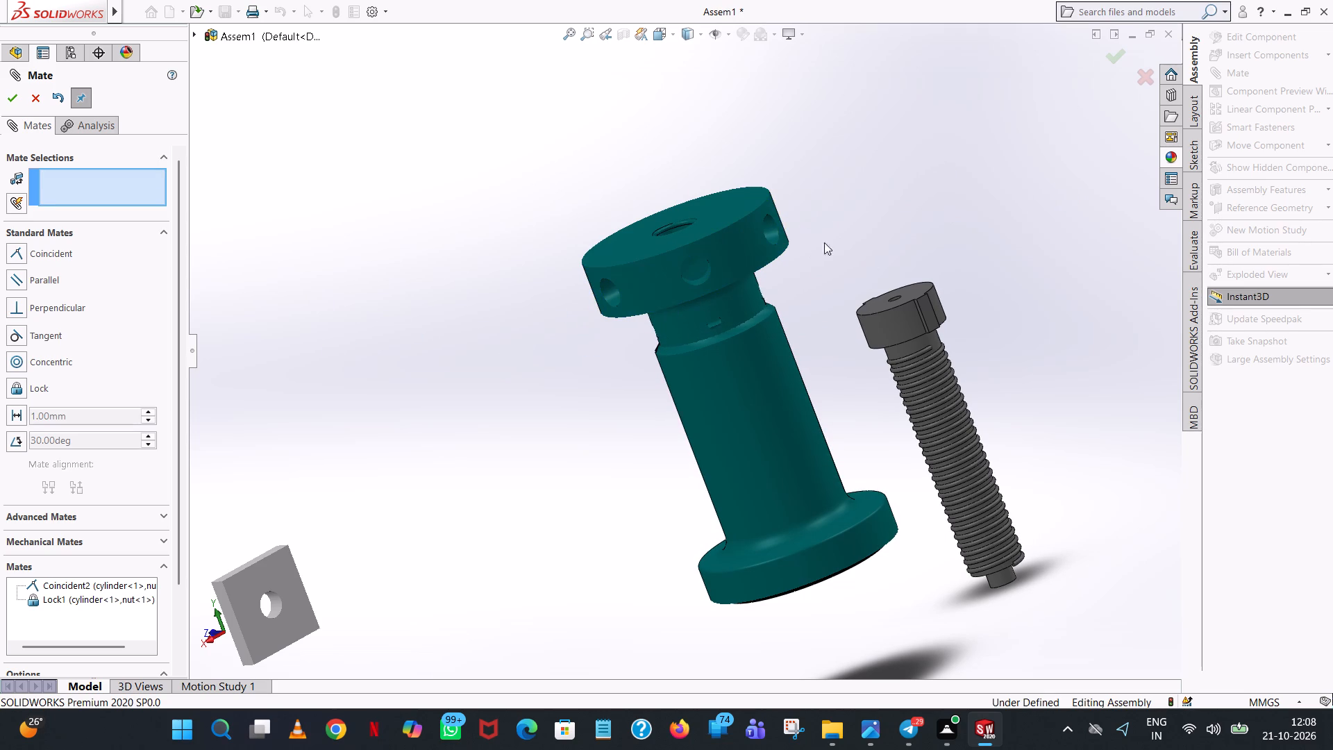
Add a second lock mate between the cylinder and the nut, picking the cylinder first.
left_click(43, 391)
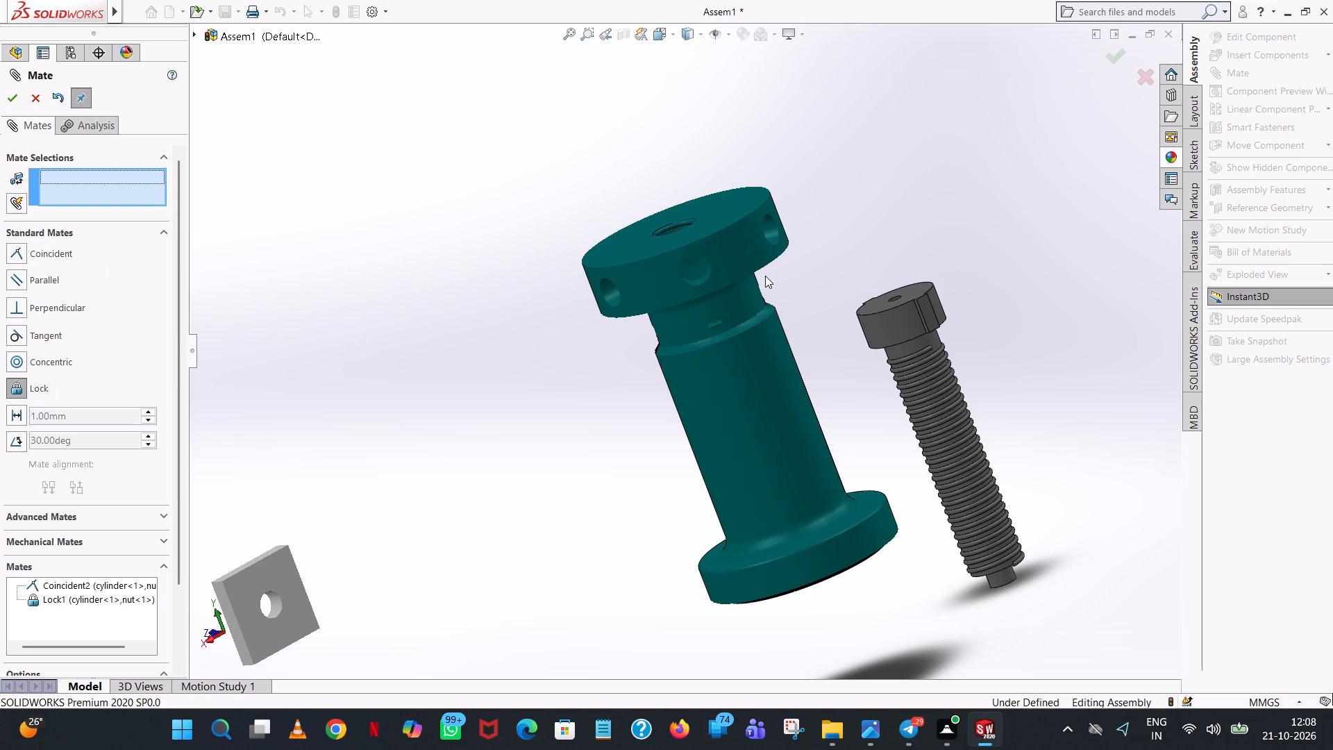
left_click(726, 304)
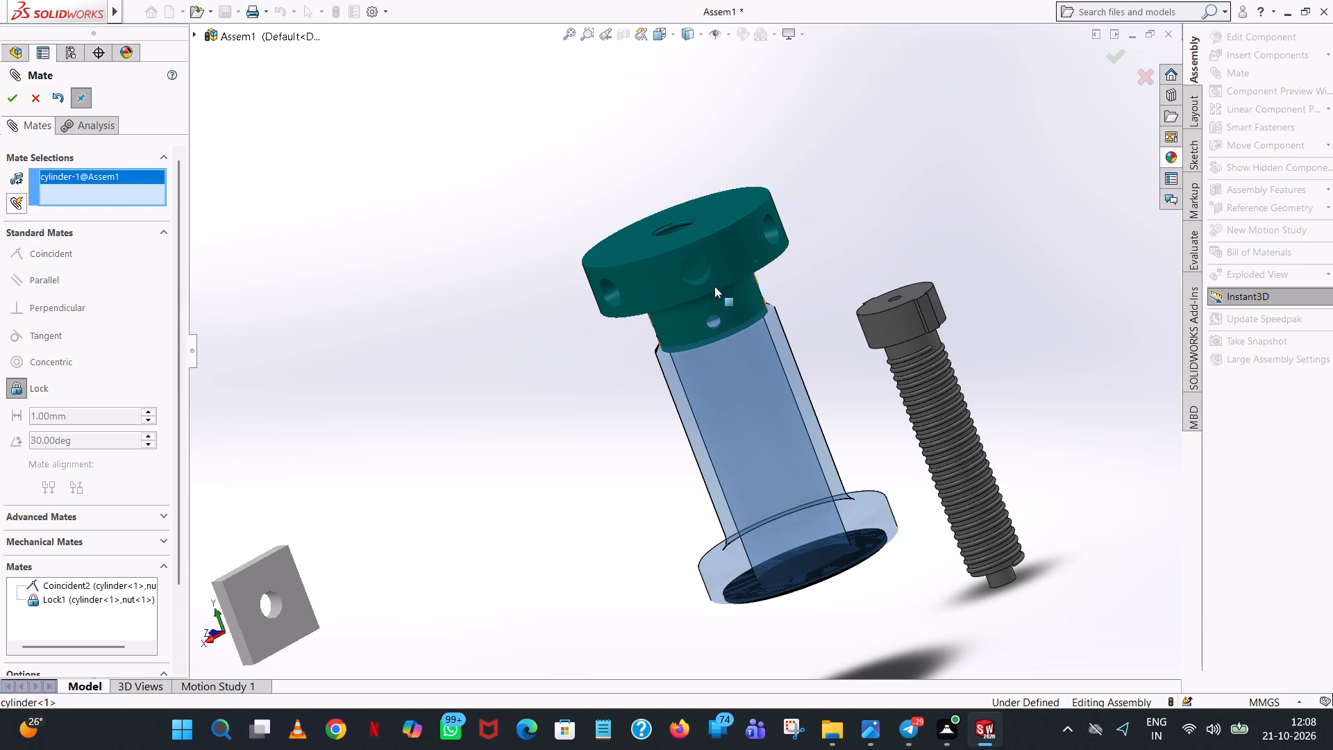
left_click(710, 256)
left_click(776, 233)
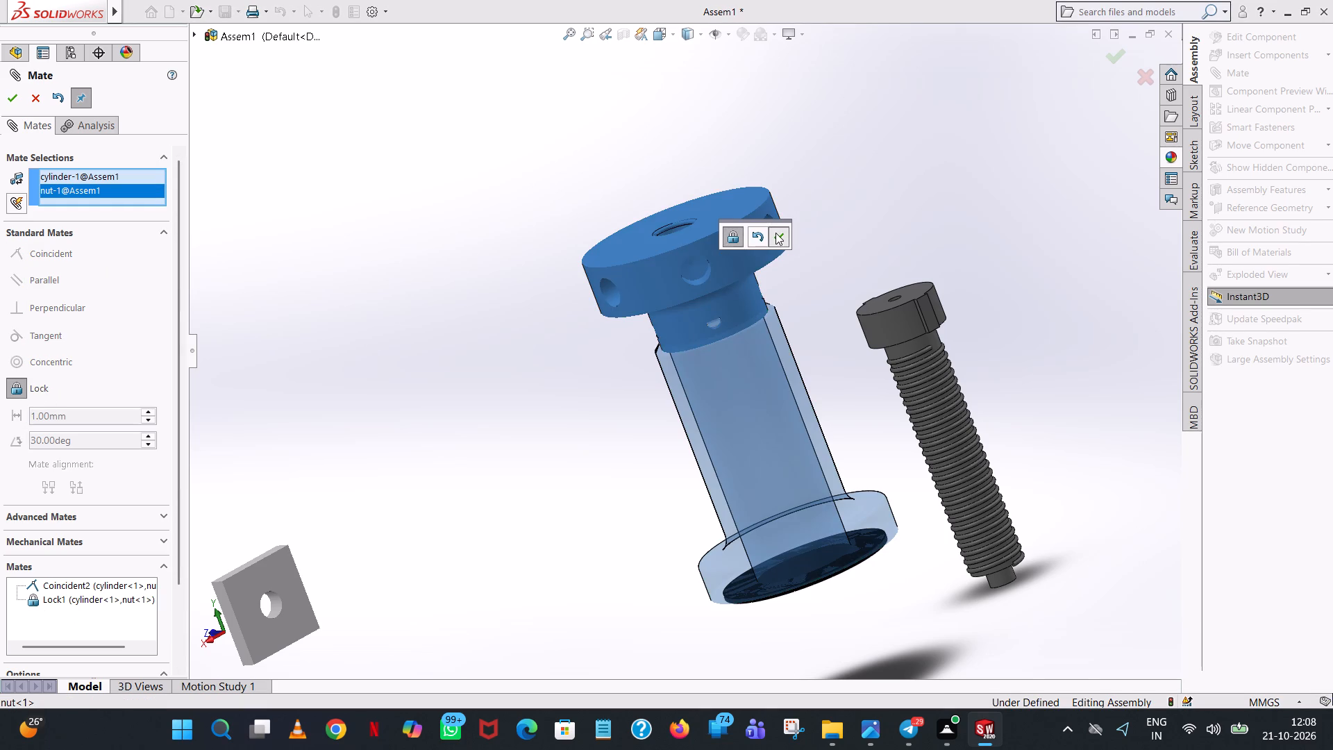
Try turning the nut's collar to test the second lock mate.
left_click_drag(735, 299, 721, 301)
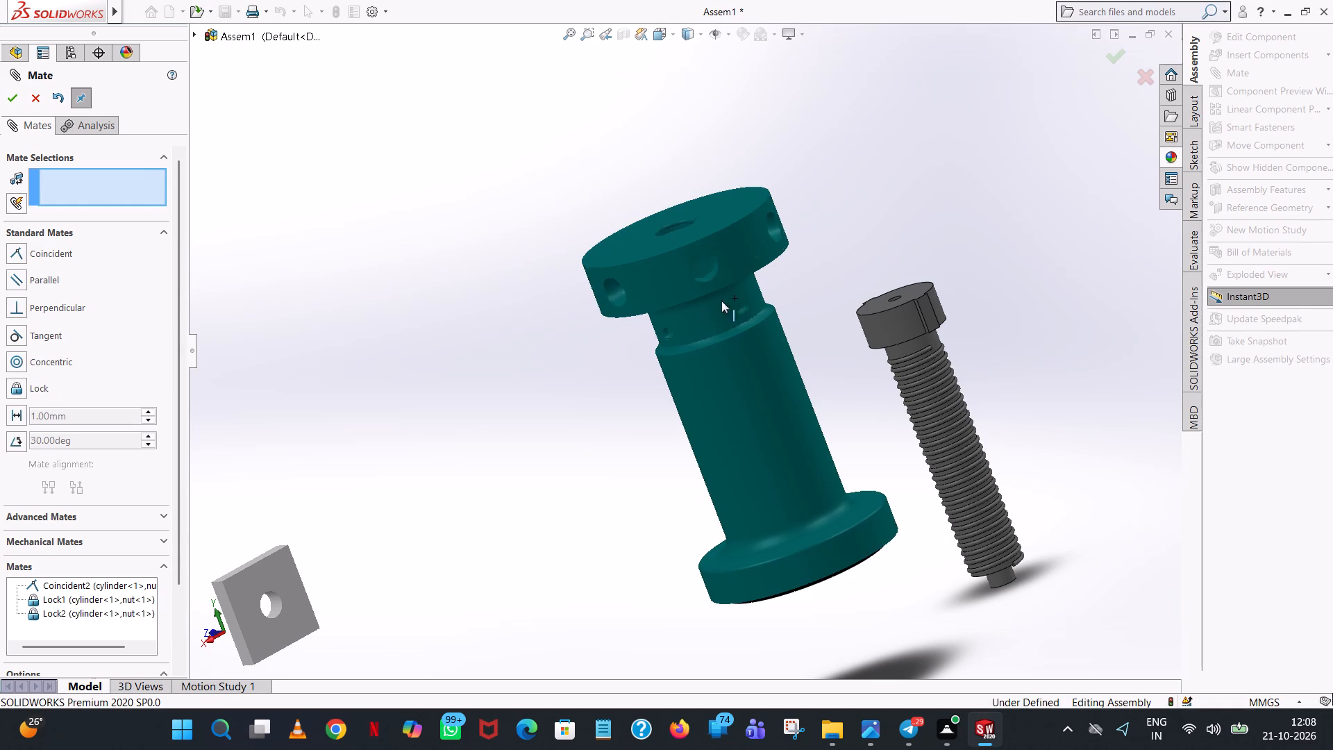
left_click_drag(721, 301, 902, 244)
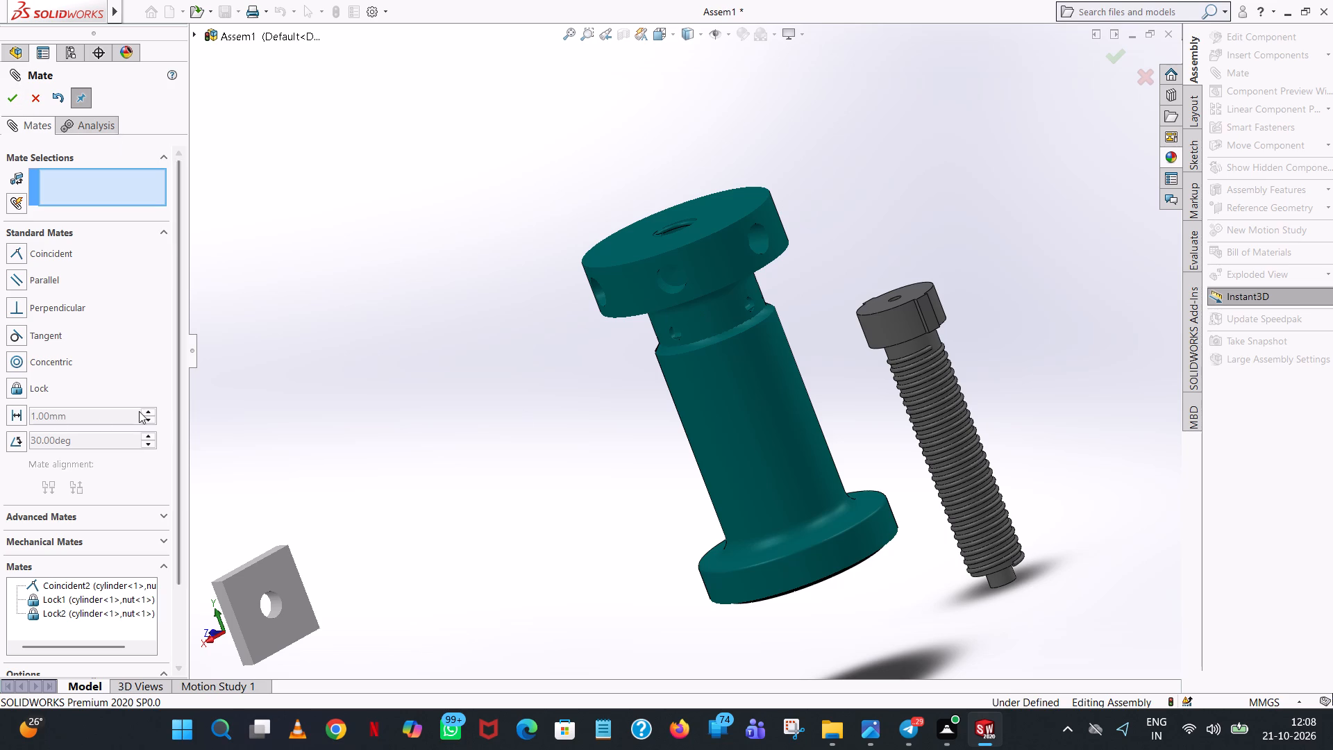
Add a third lock mate, picking the nut first and the cylinder's neck area second.
left_click(37, 392)
scroll(921, 344, "down", 7)
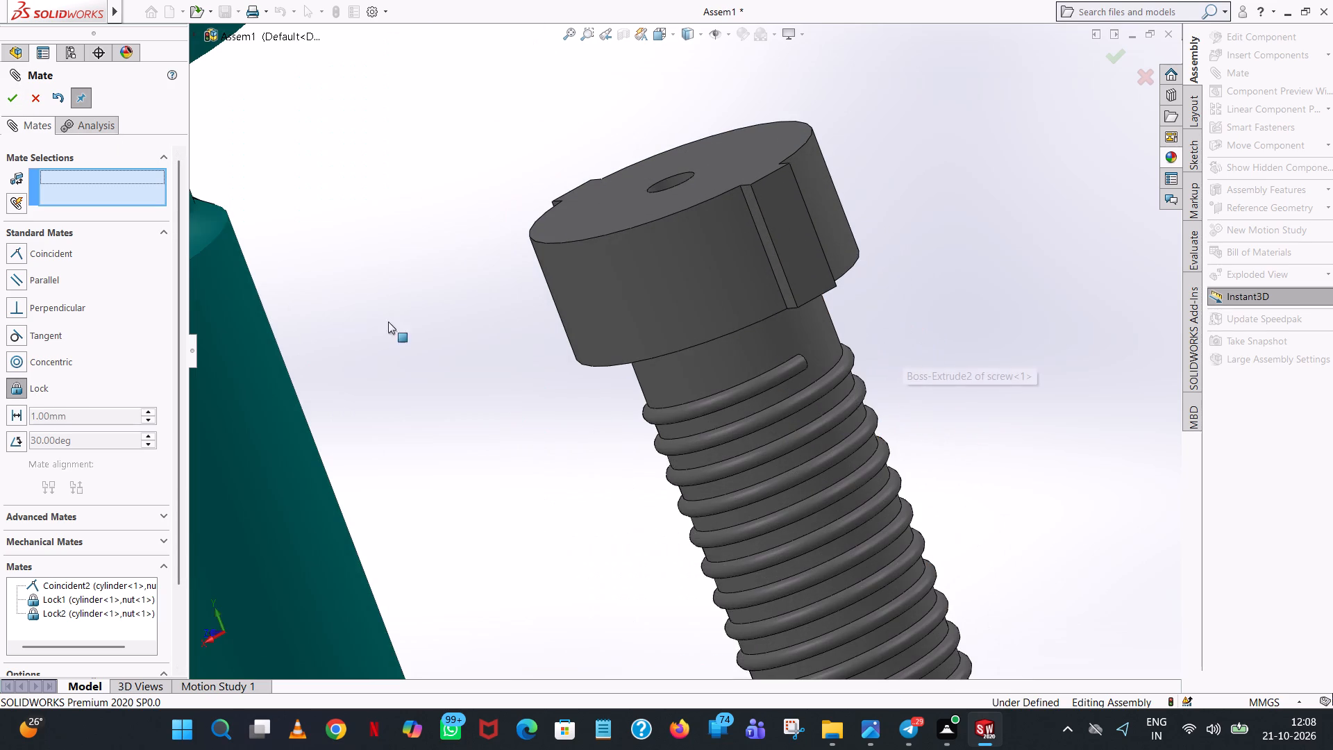
scroll(363, 265, "up", 5)
middle_click_drag(393, 289, 490, 211)
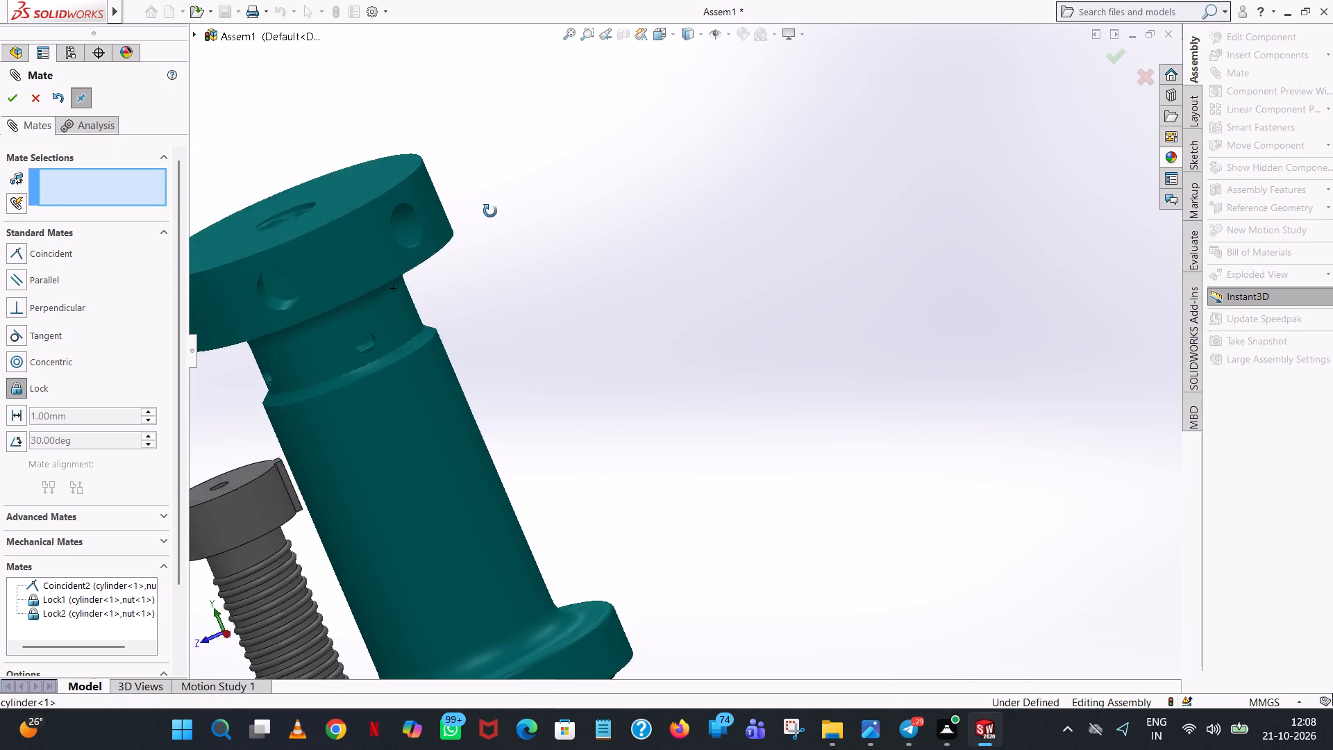
middle_click_drag(490, 211, 517, 232)
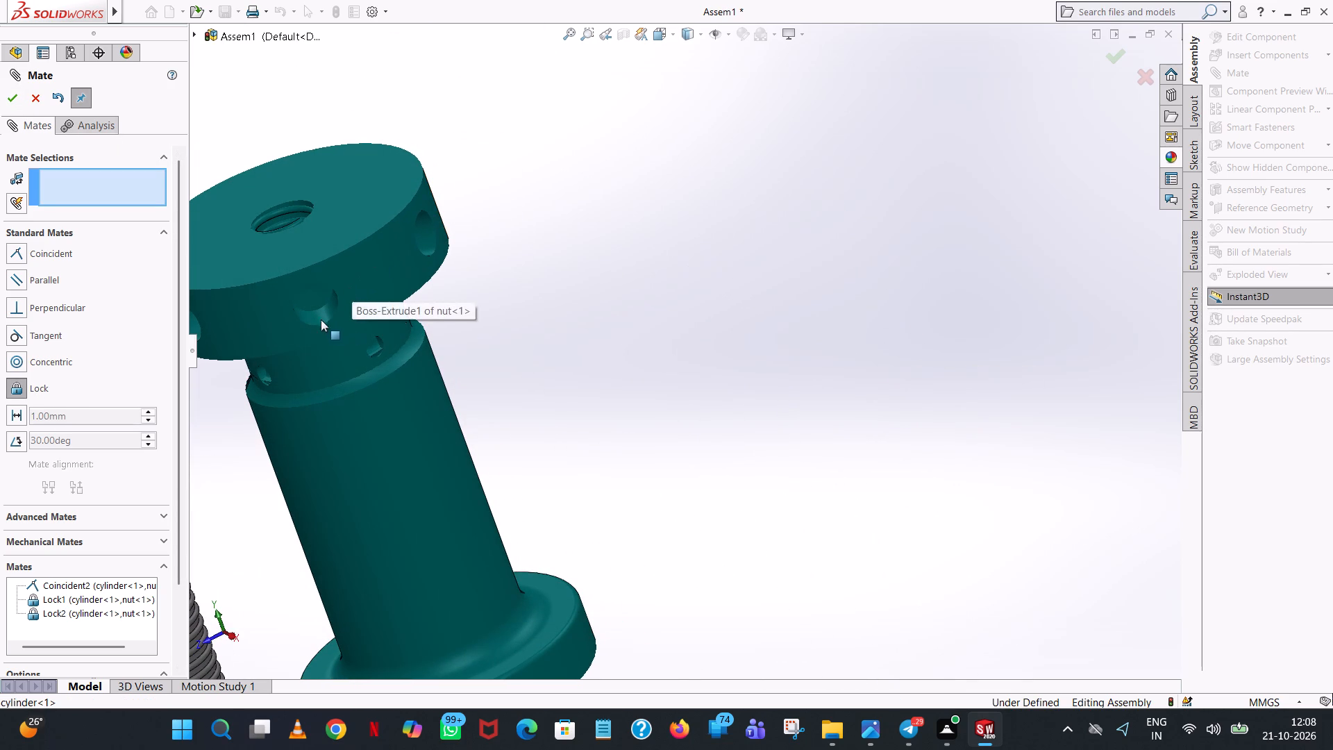
left_click(302, 335)
scroll(371, 390, "down", 3)
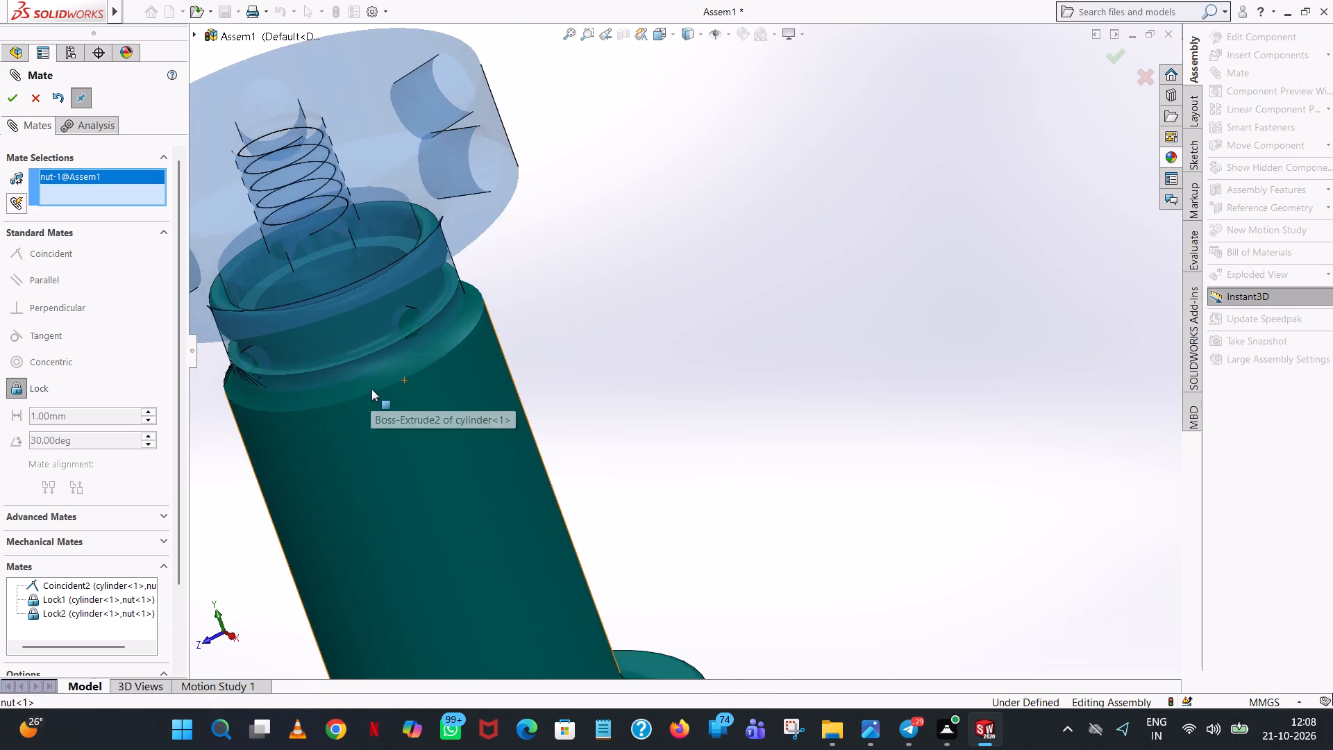
scroll(371, 389, "down", 4)
scroll(521, 302, "down", 6)
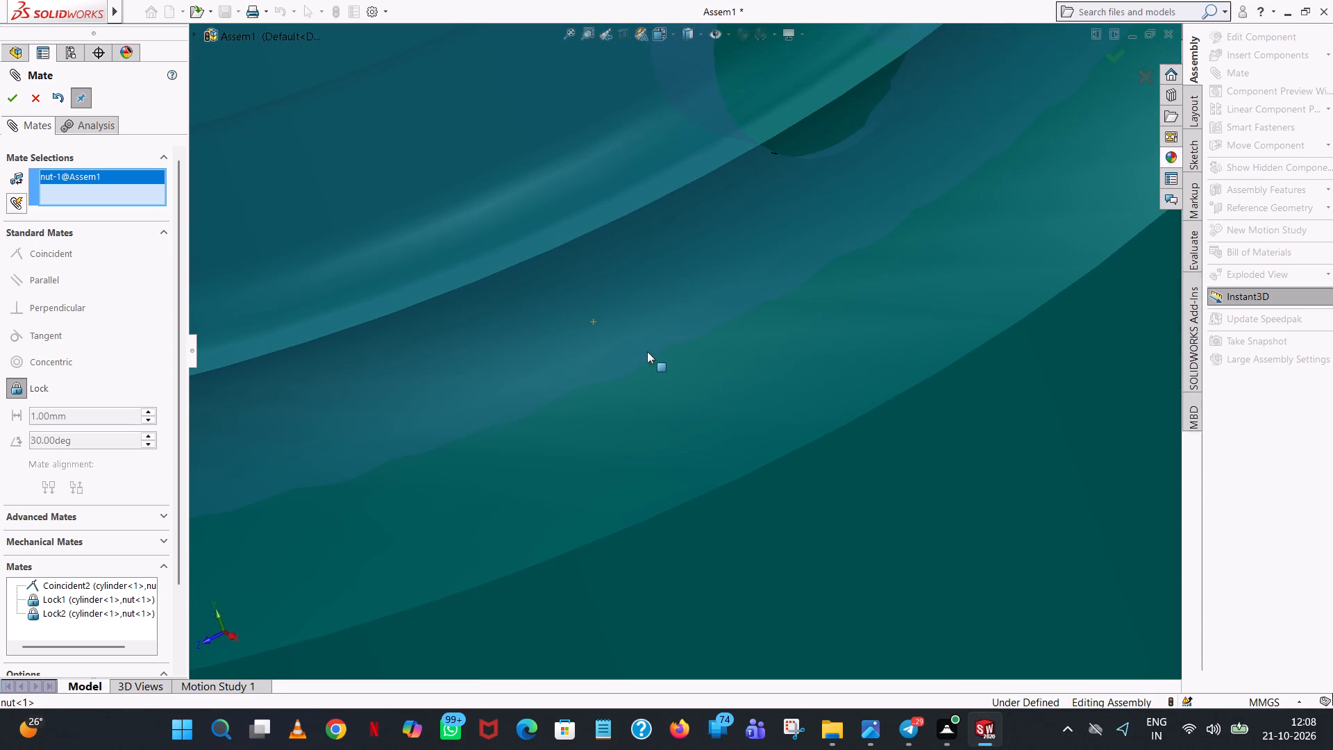
left_click(809, 118)
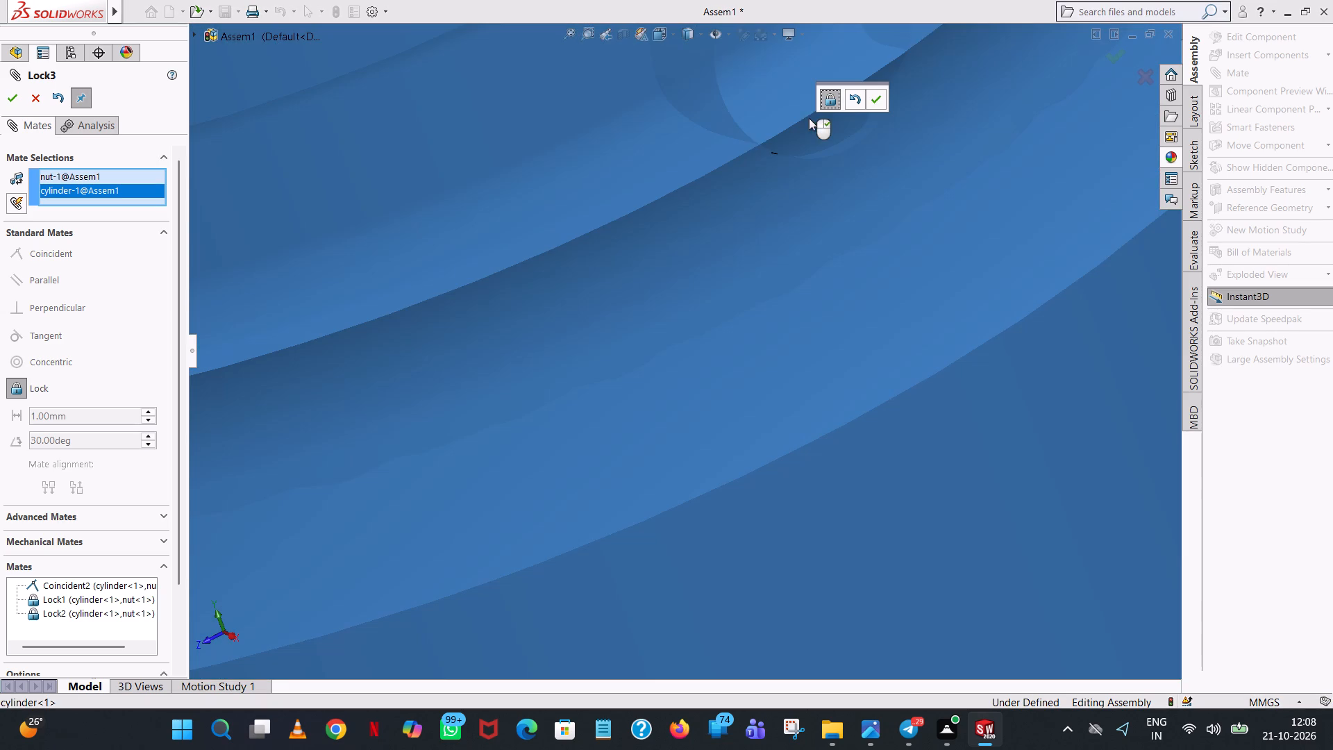
left_click(873, 97)
Test the nut's rotation on the cylinder both before and after closing the Mate command.
scroll(776, 210, "up", 12)
left_click_drag(683, 181, 887, 156)
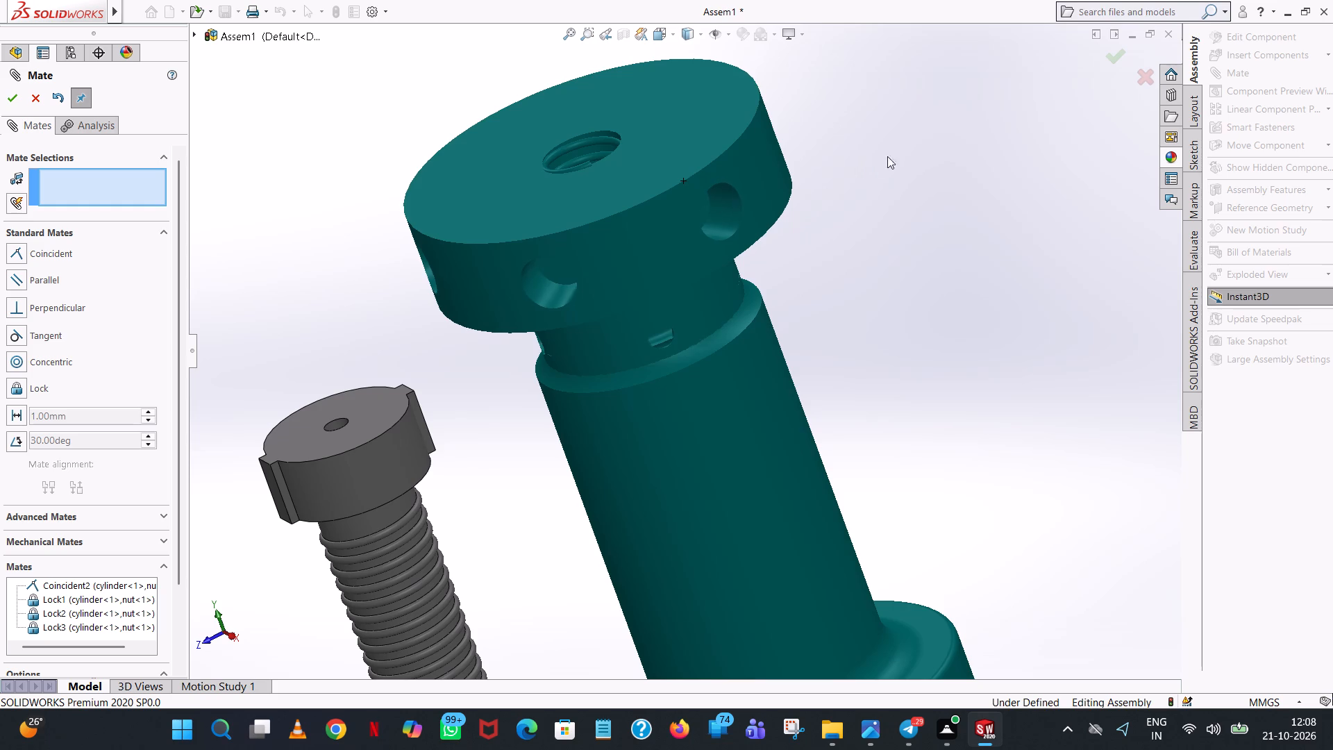
left_click_drag(887, 156, 991, 180)
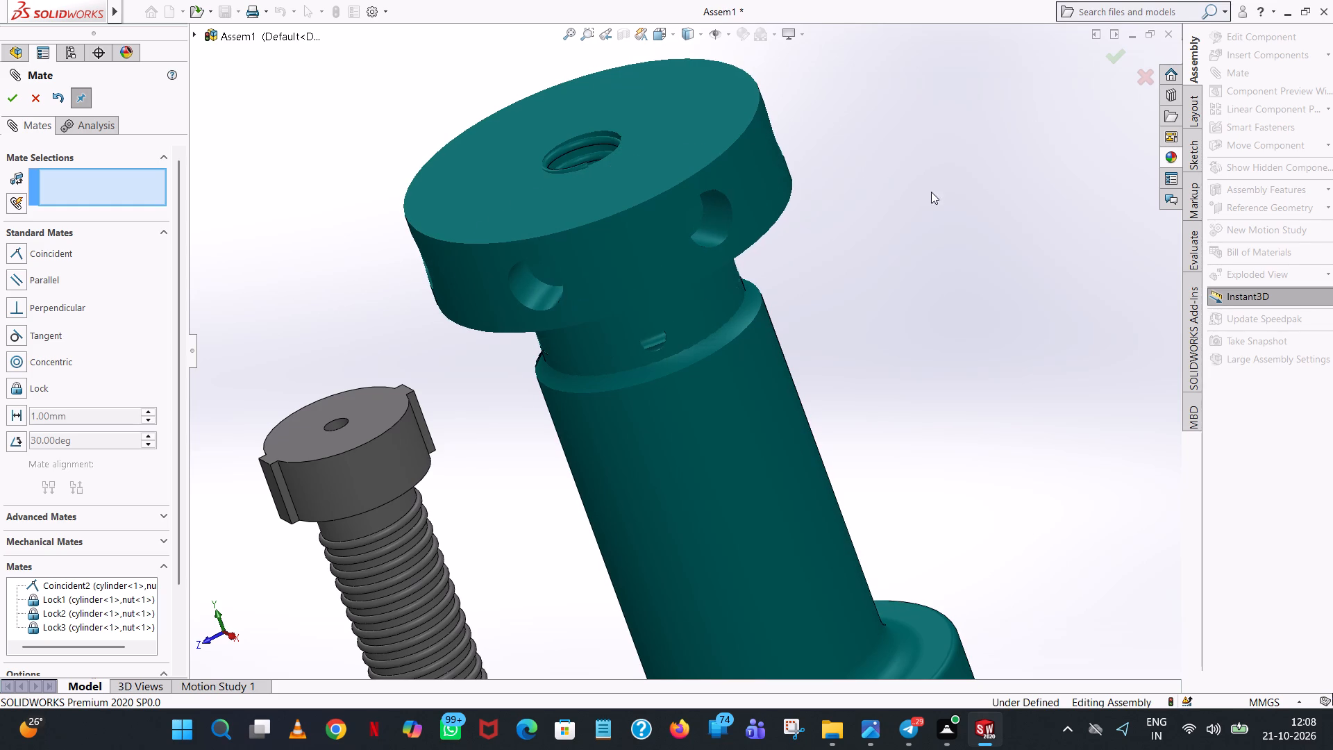
left_click(15, 101)
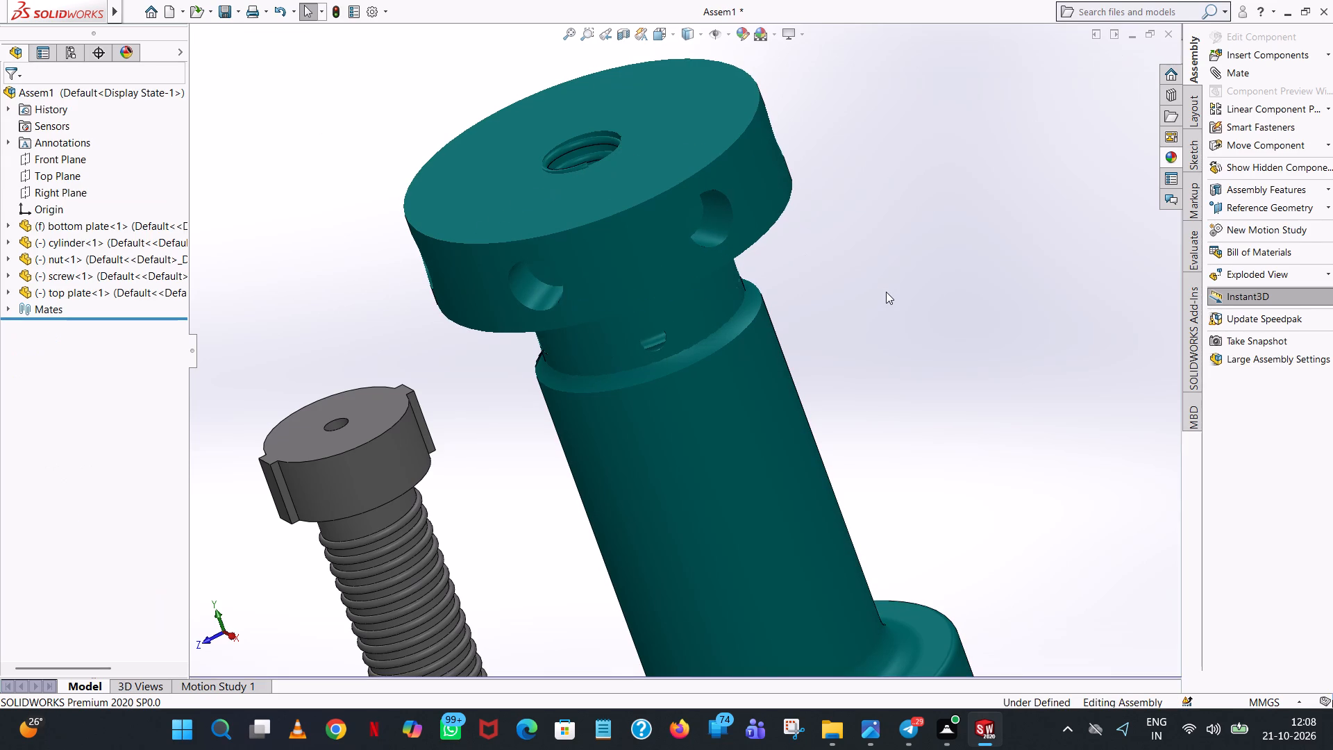
left_click(886, 292)
middle_click_drag(889, 285, 941, 252)
scroll(814, 272, "up", 5)
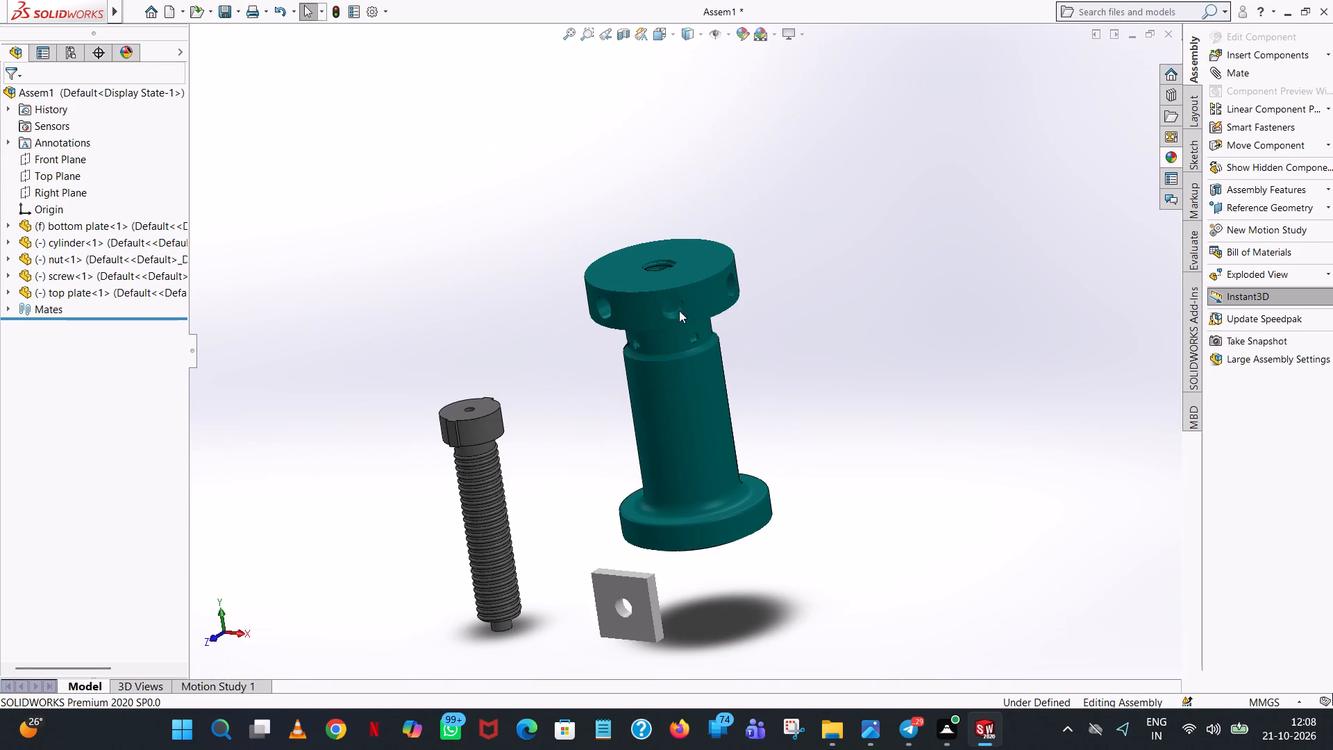
left_click_drag(679, 298, 303, 355)
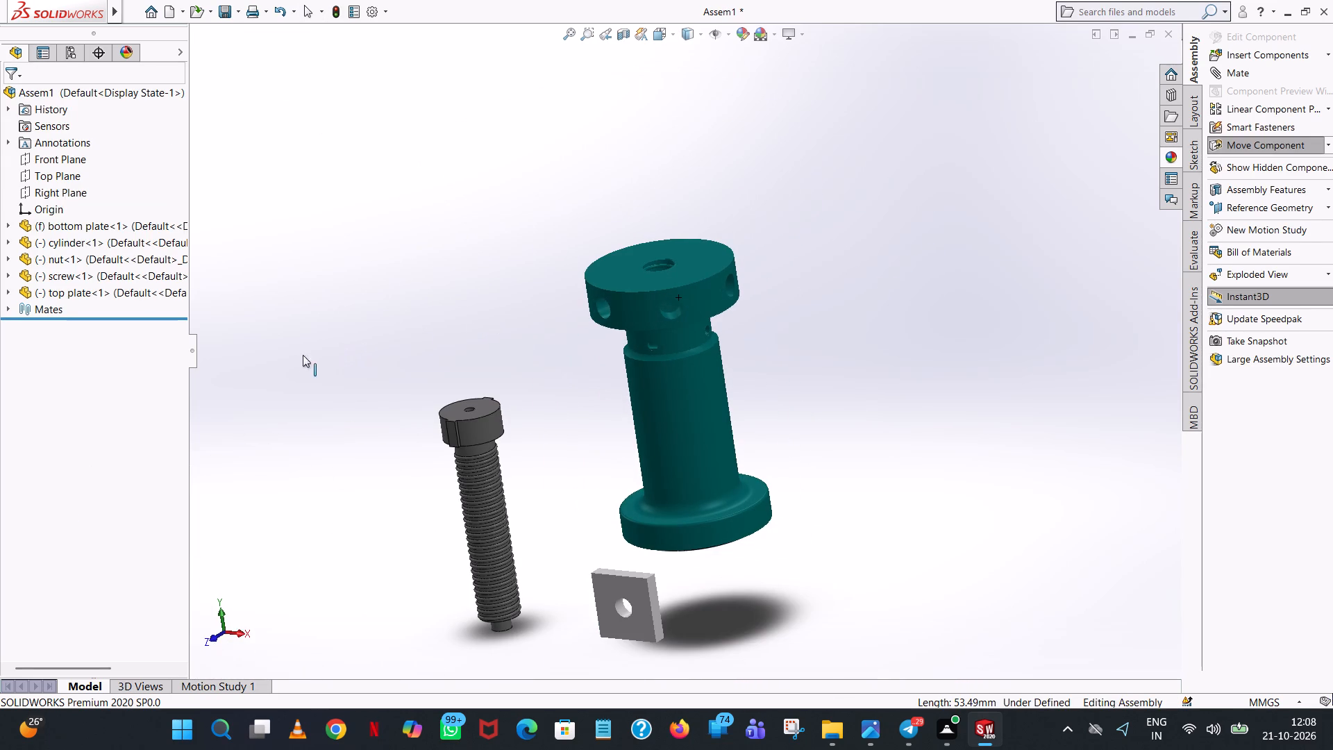
left_click_drag(303, 355, 971, 309)
left_click(864, 269)
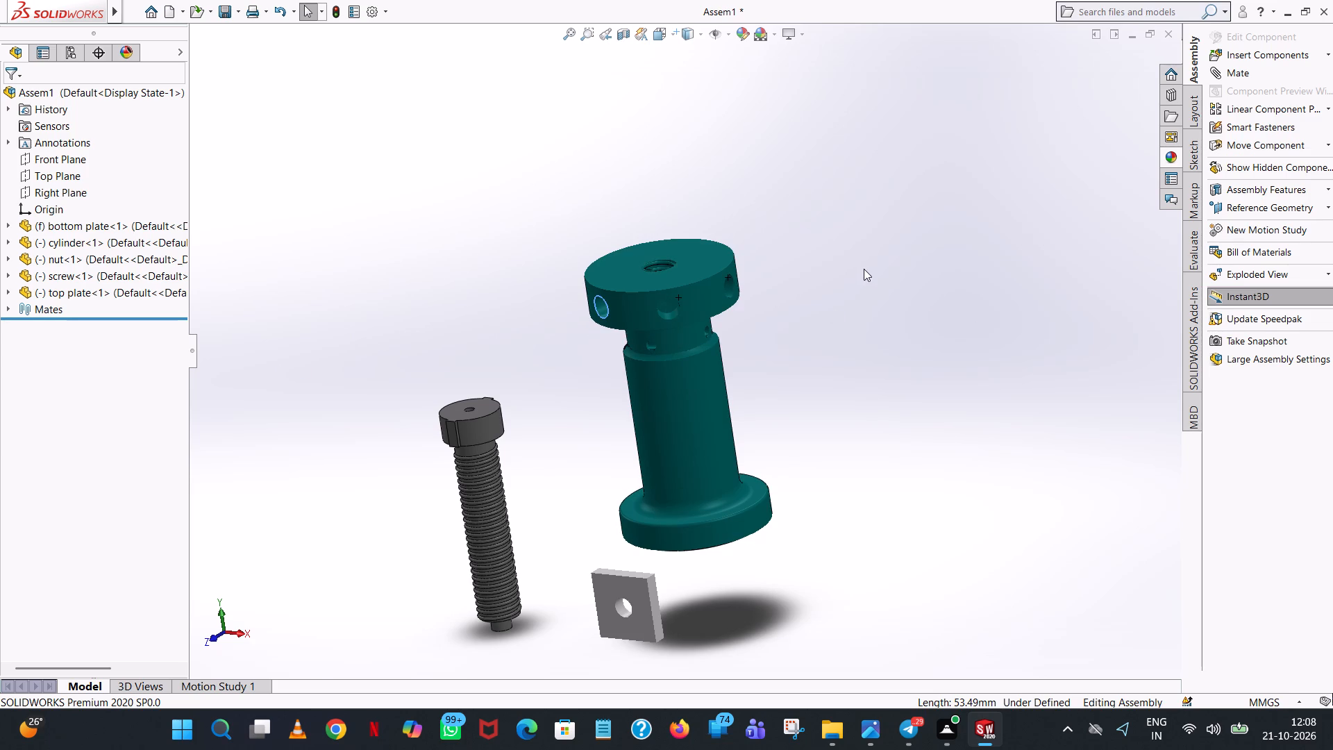
Add a concentric mate between the round face of the screw's bottom tip and the cylinder's inner bore face.
scroll(825, 273, "up", 1)
middle_click_drag(825, 273, 907, 235)
scroll(871, 182, "up", 1)
scroll(889, 262, "down", 1)
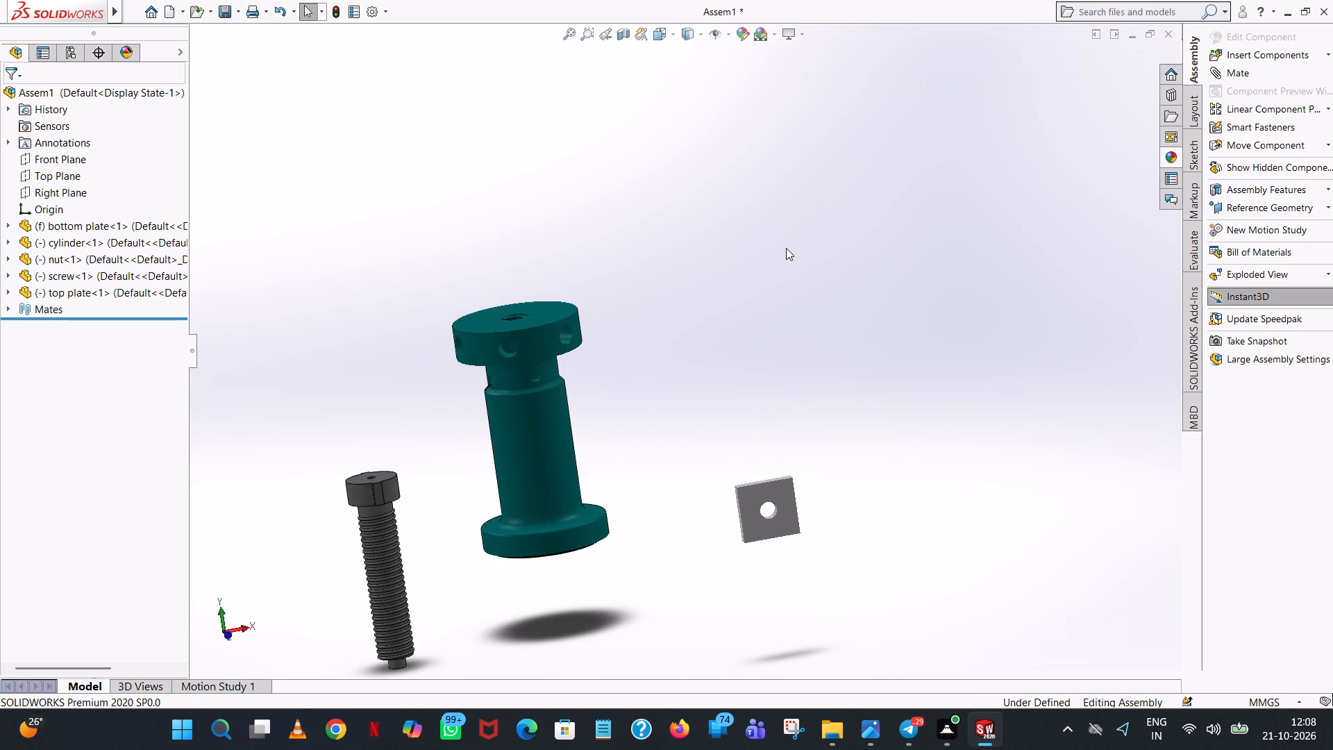
left_click(1263, 67)
left_click(48, 360)
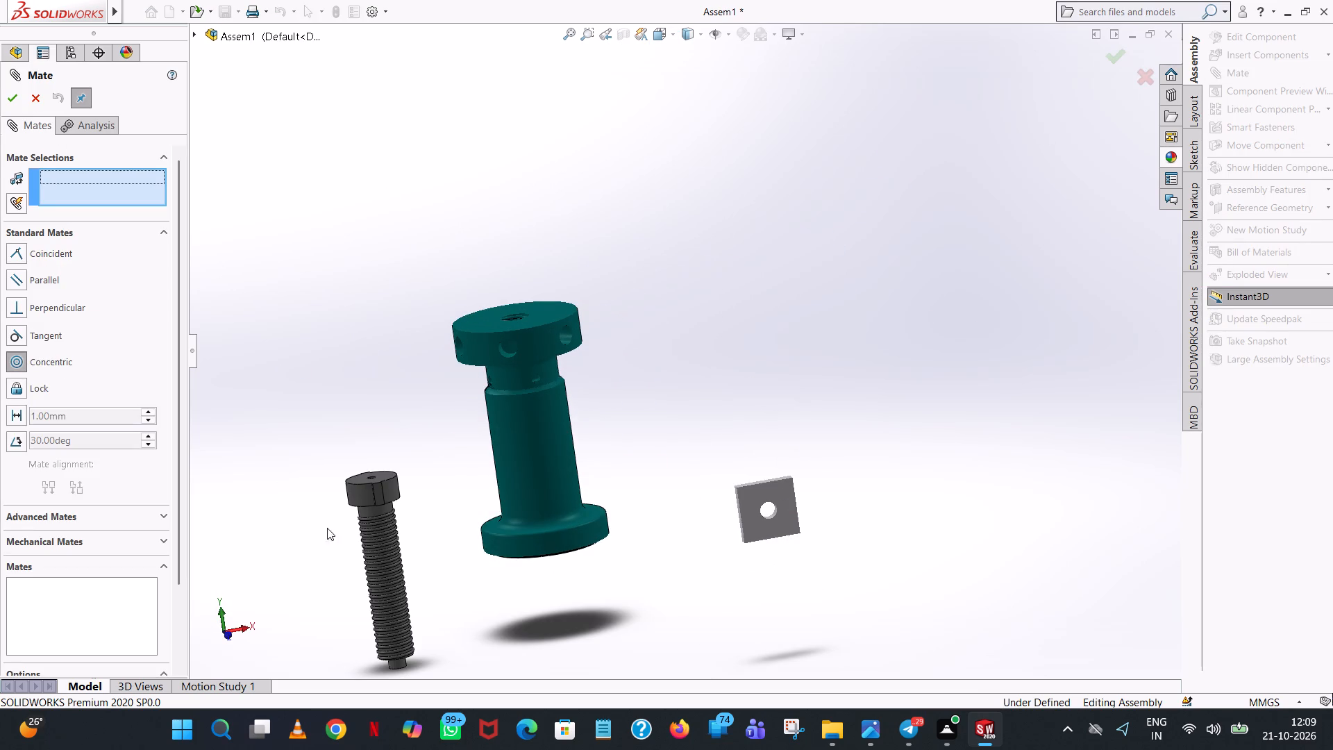
left_click(397, 585)
left_click(387, 563)
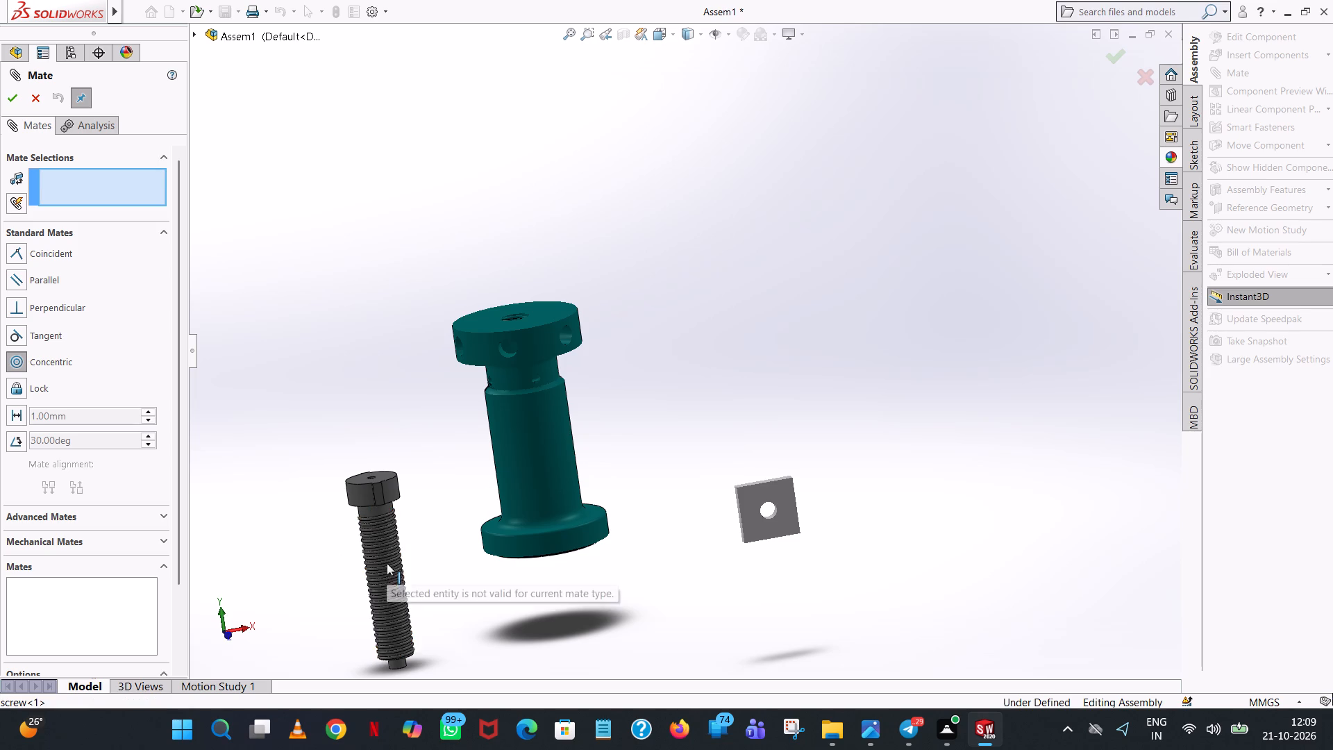
left_click(400, 665)
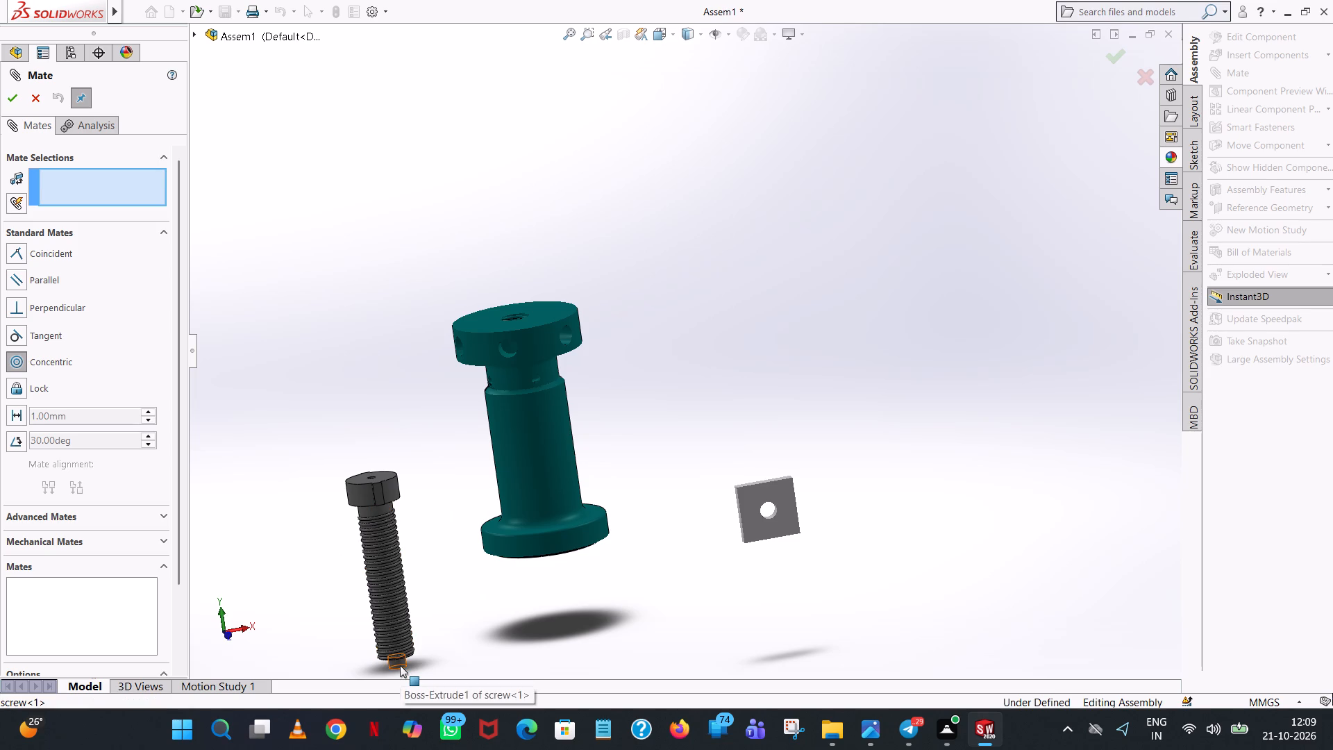
middle_click_drag(649, 360, 668, 577)
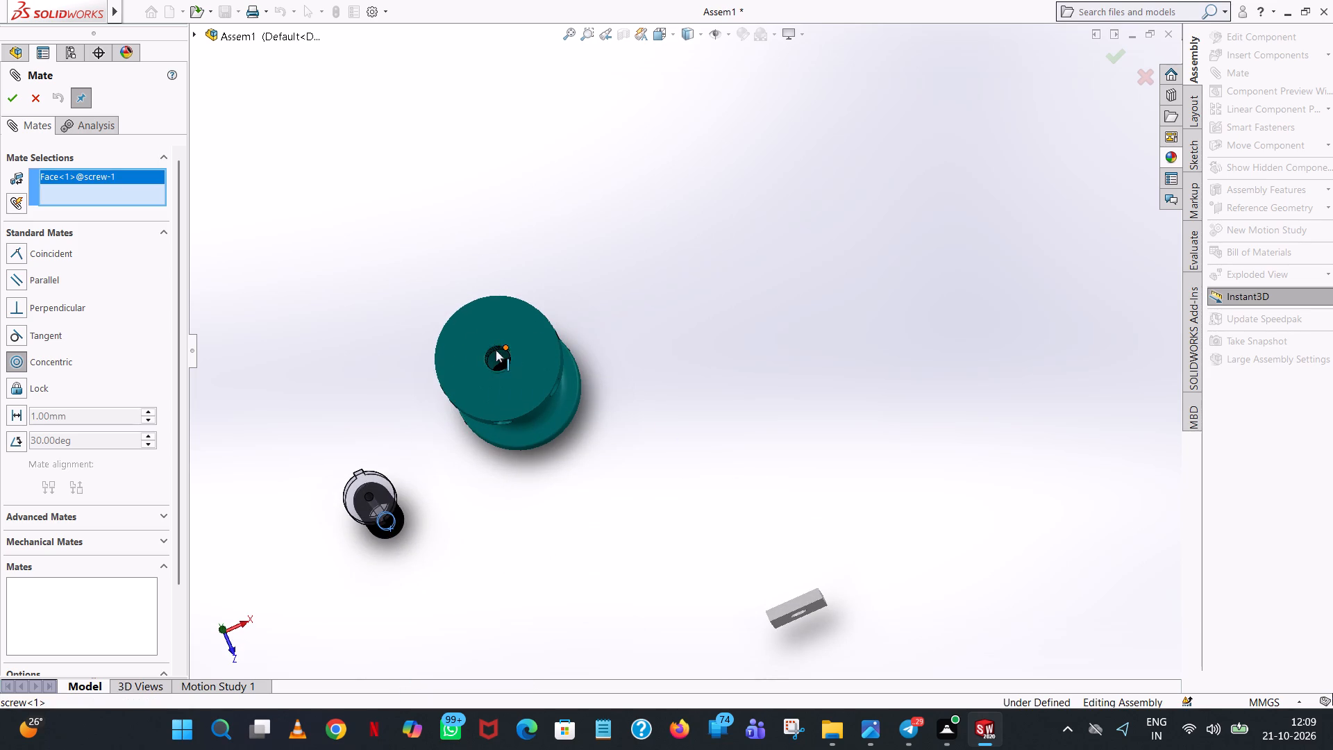
scroll(582, 403, "down", 7)
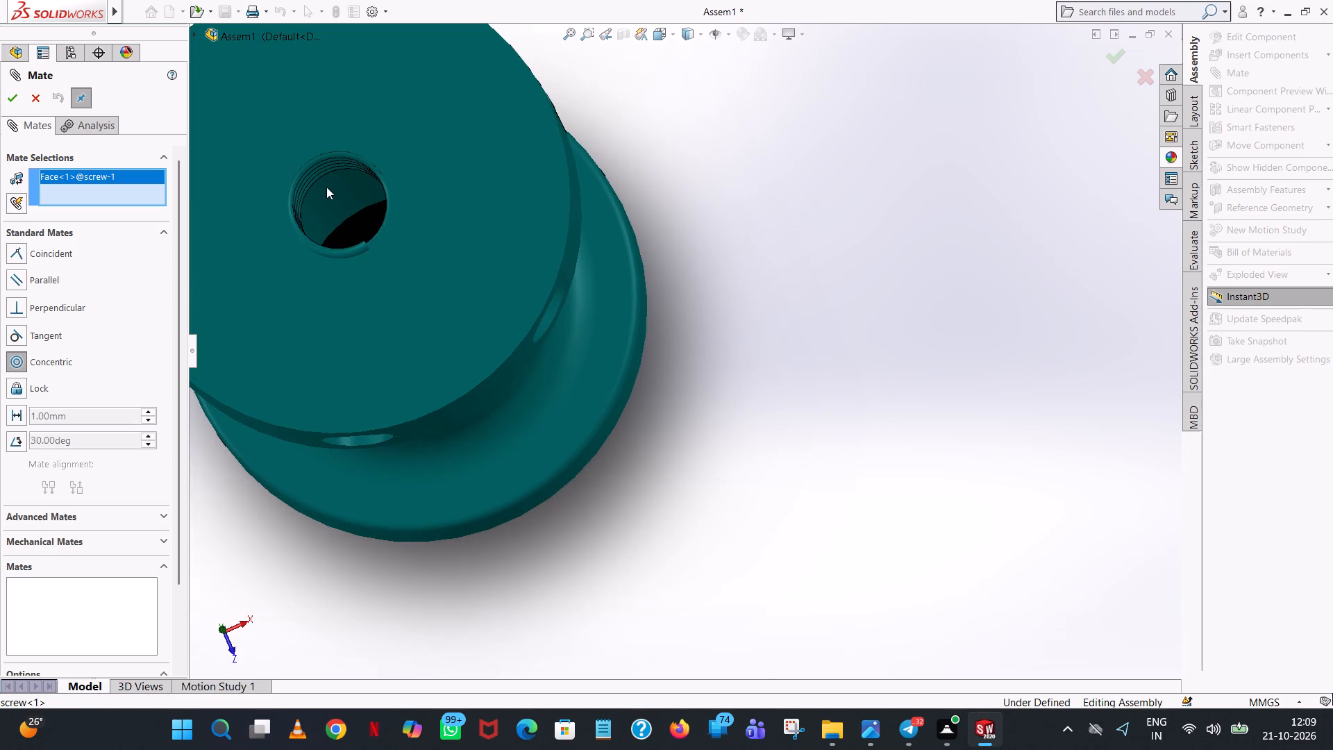
left_click(326, 163)
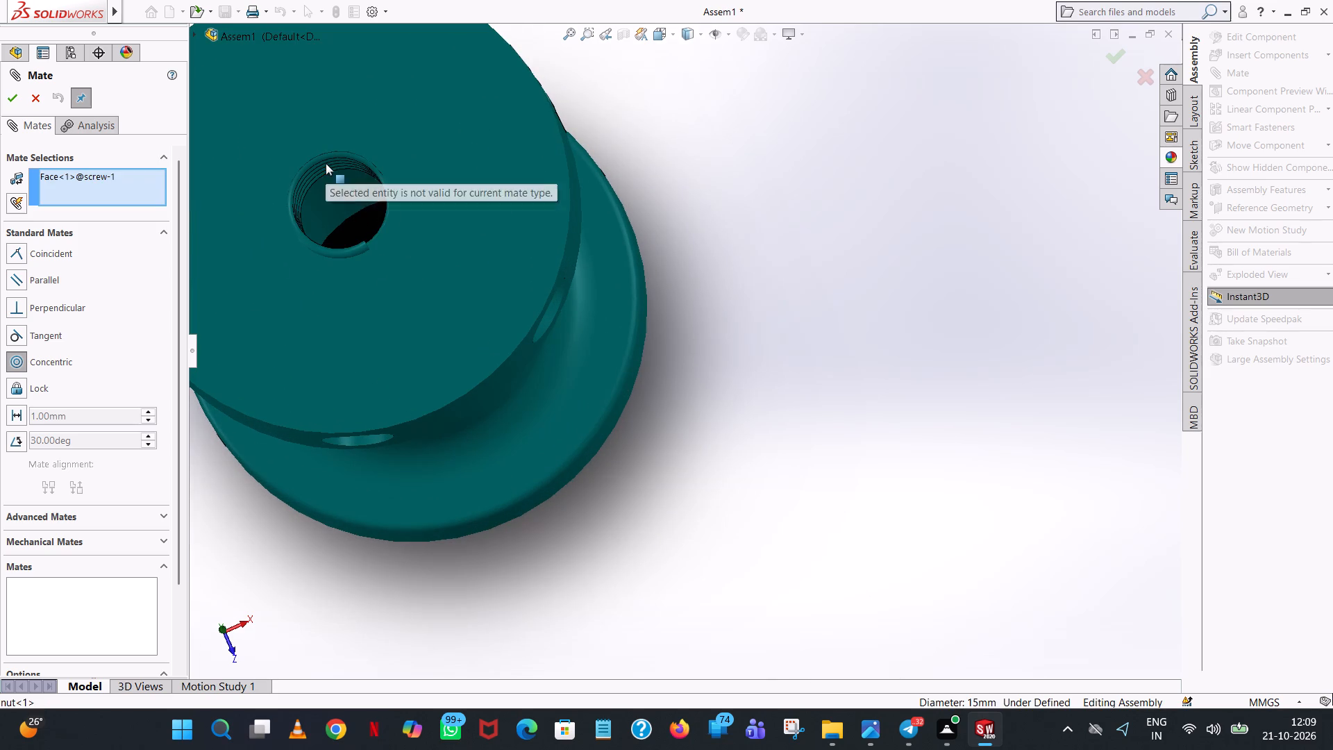
left_click(331, 169)
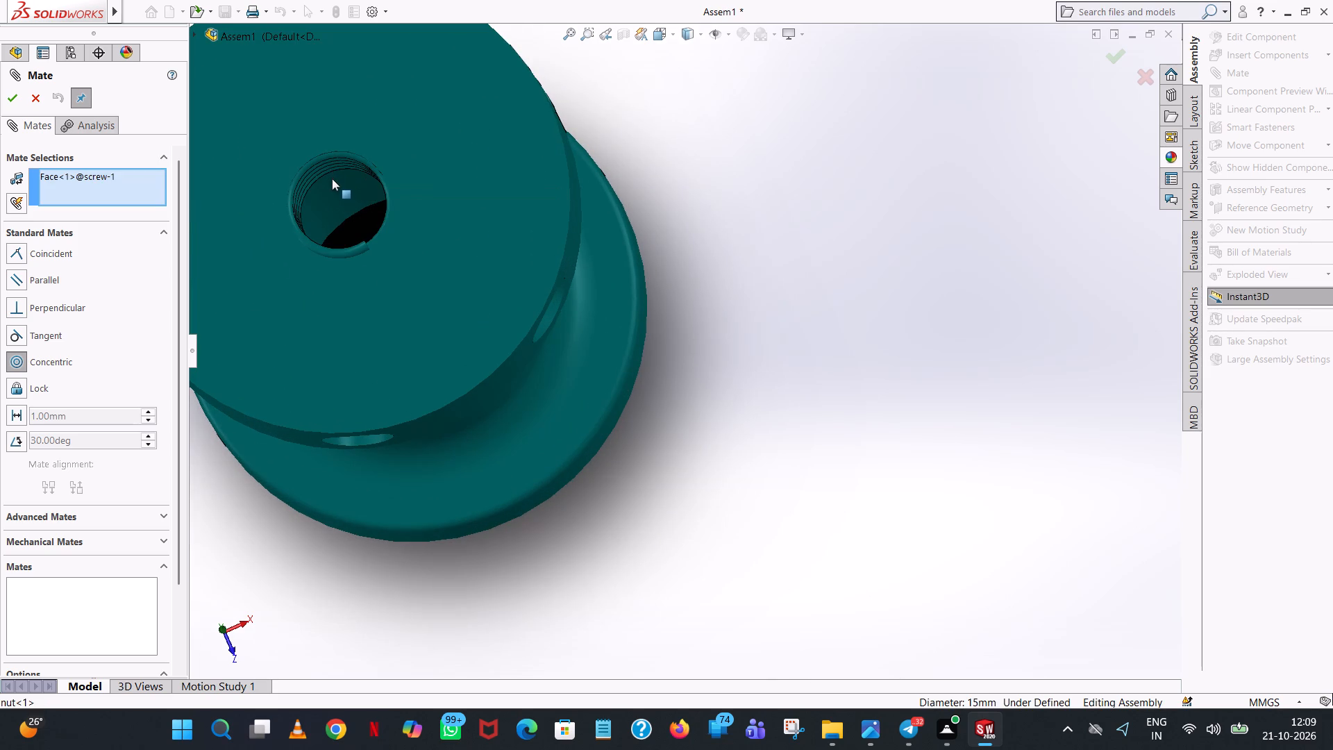
left_click(332, 182)
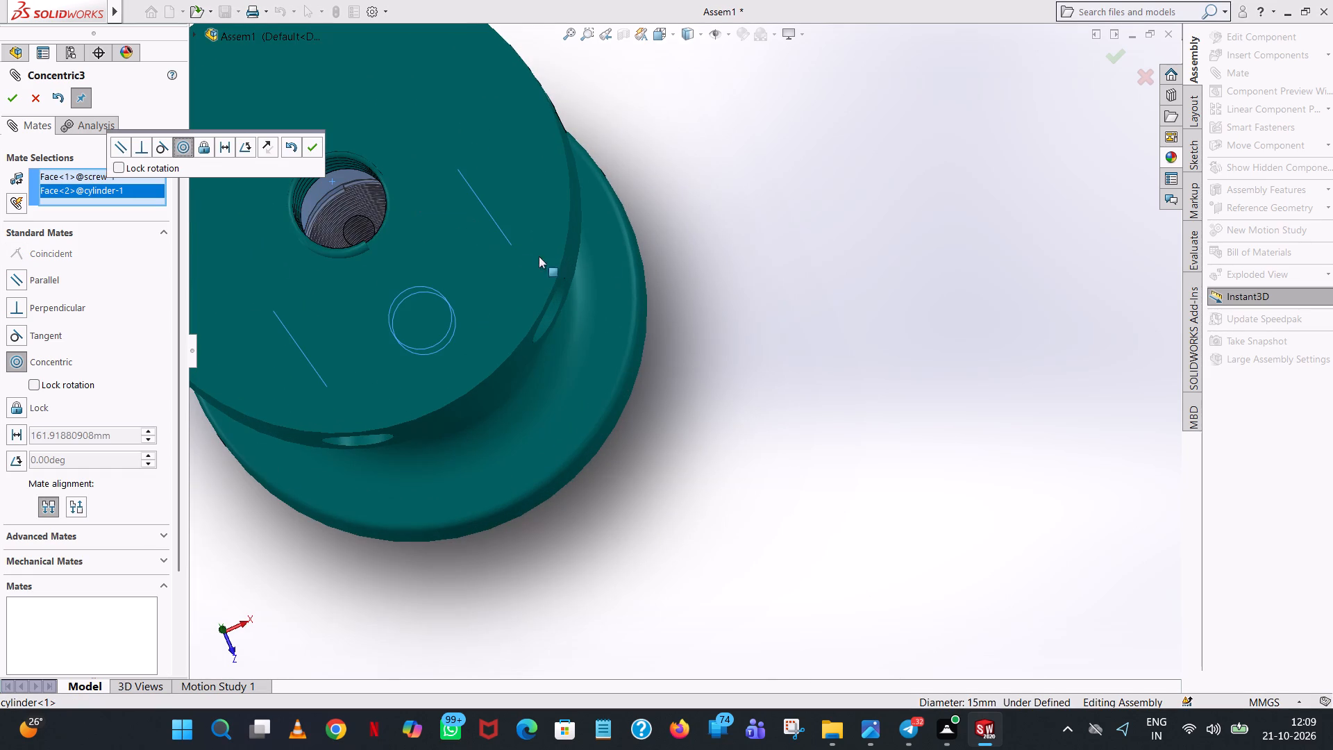
left_click(310, 147)
Slide the screw up along the cylinder axis until its head sits above the nut, and close the Mate command.
scroll(558, 267, "up", 5)
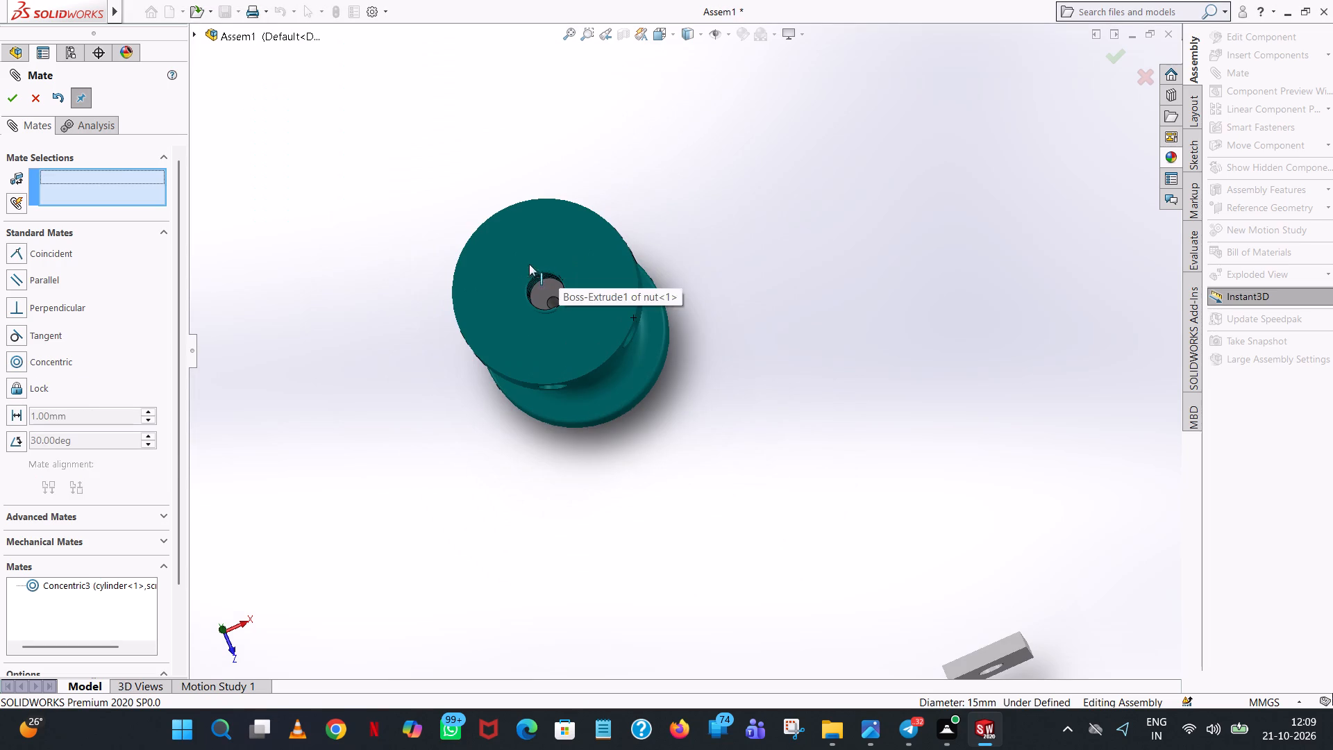
left_click_drag(544, 278, 527, 253)
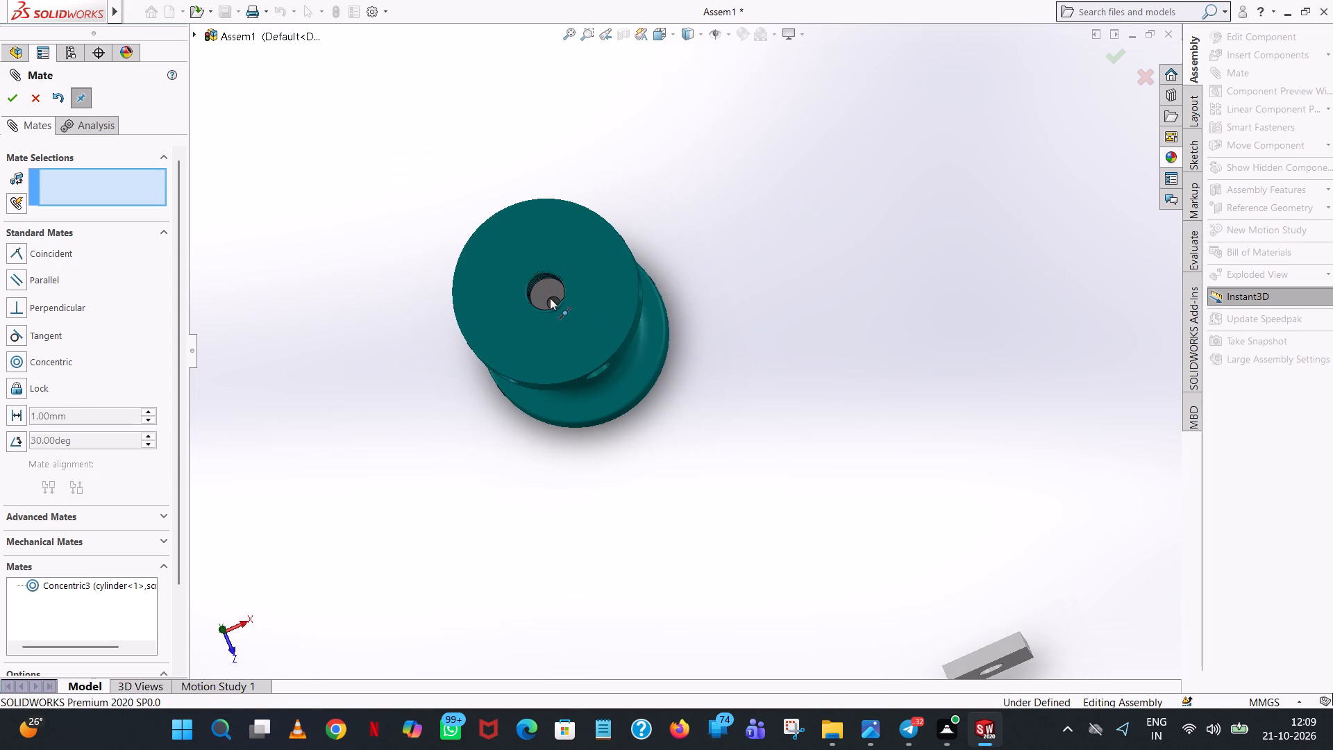
left_click_drag(550, 298, 463, 240)
middle_click_drag(619, 414, 629, 245)
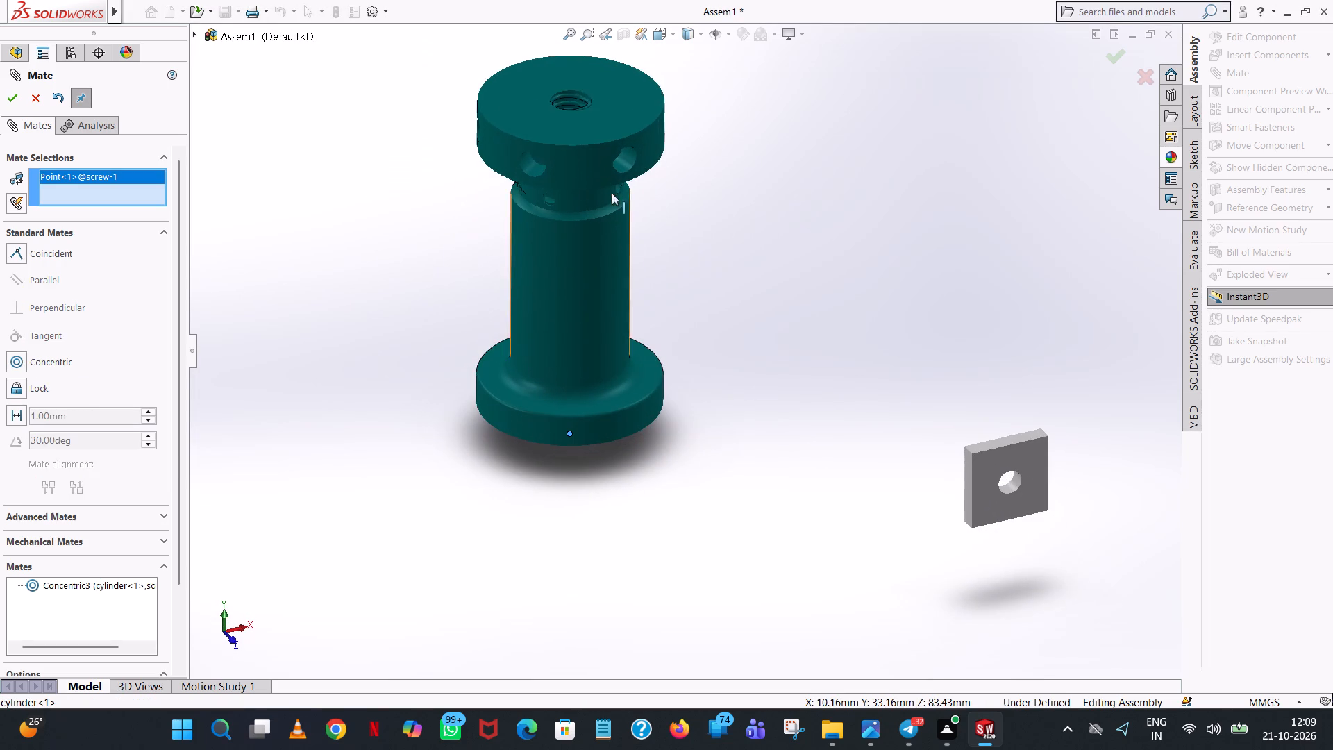
left_click_drag(576, 106, 569, 81)
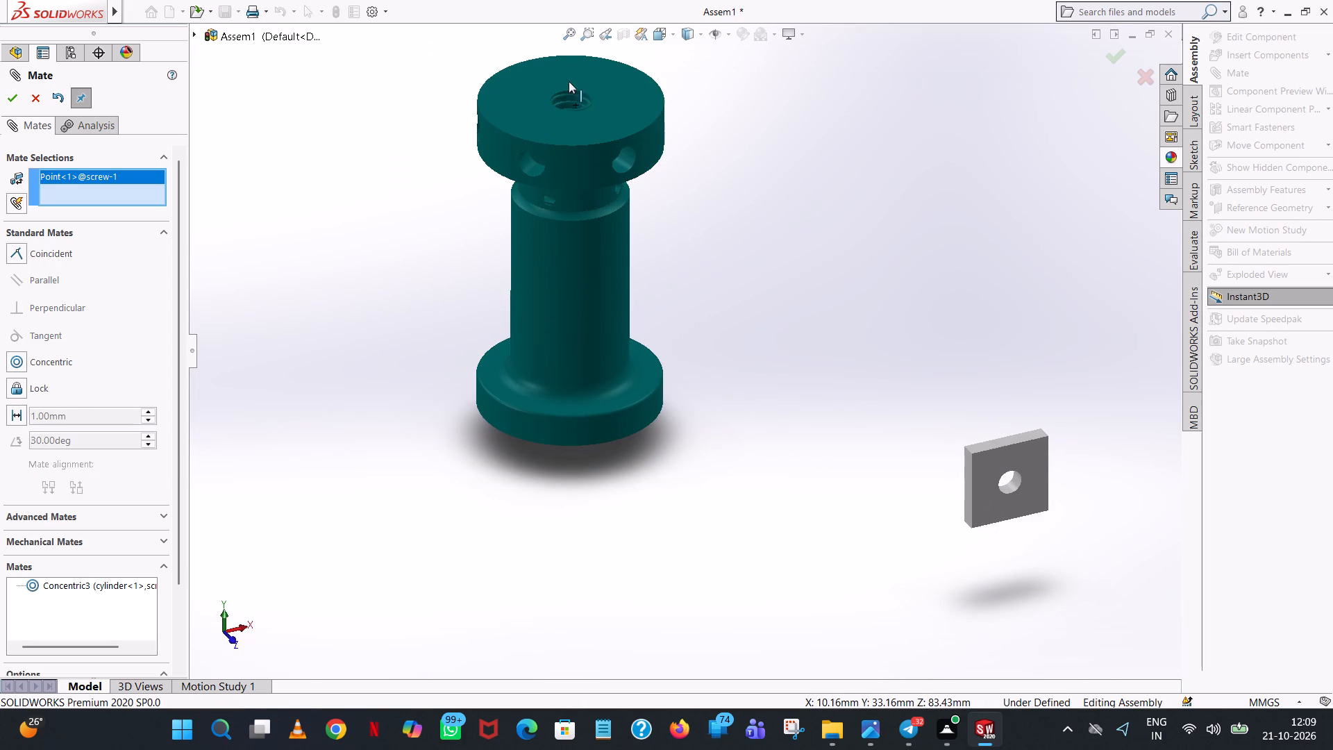
left_click_drag(569, 81, 567, 64)
left_click_drag(578, 226, 569, 104)
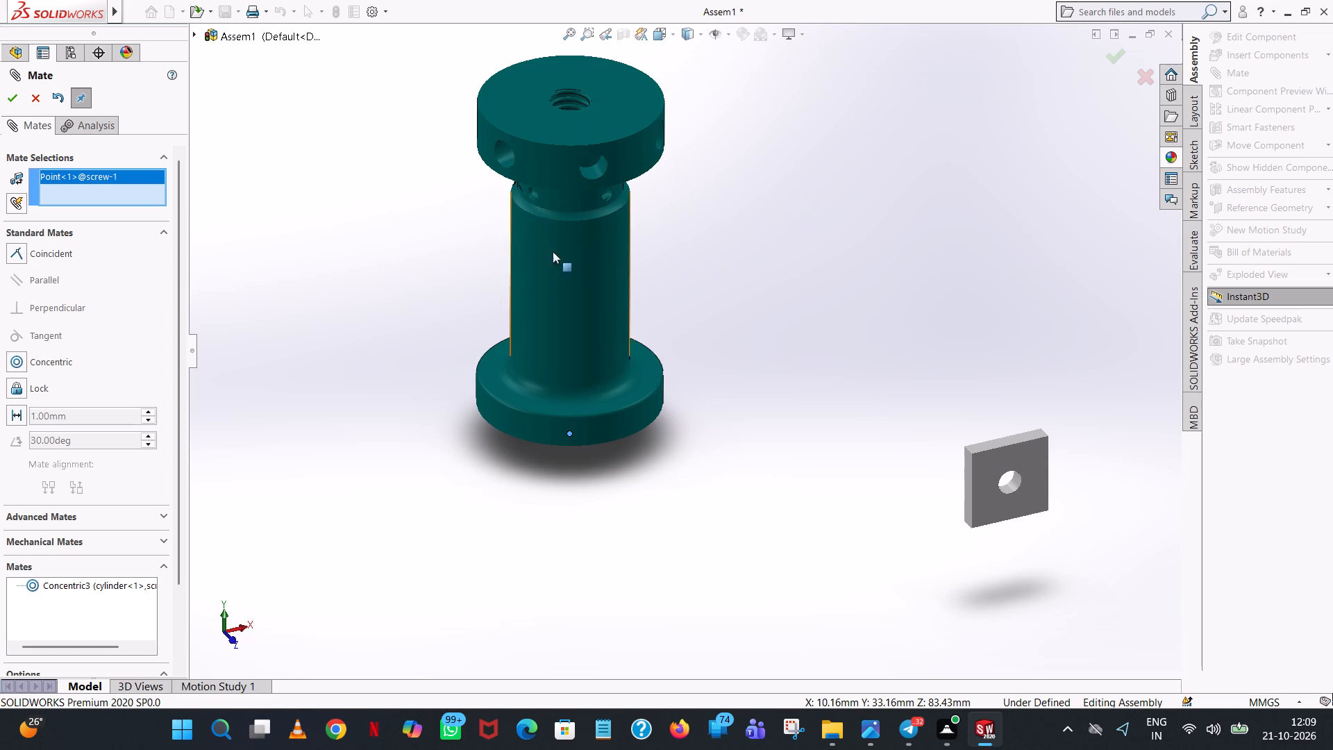
left_click_drag(562, 187, 558, 103)
left_click_drag(576, 103, 576, 39)
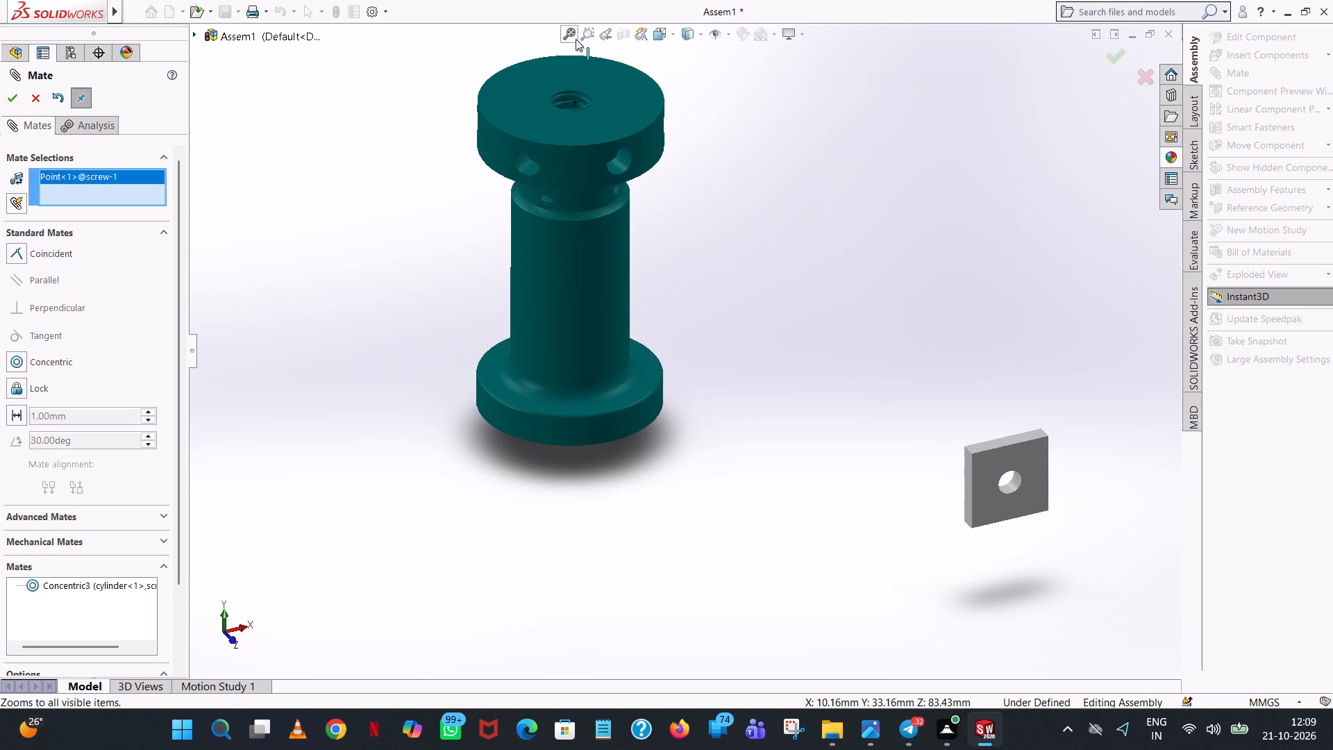
middle_click_drag(596, 348, 660, 106)
scroll(598, 313, "up", 1)
scroll(660, 109, "up", 1)
left_click_drag(598, 451, 601, 497)
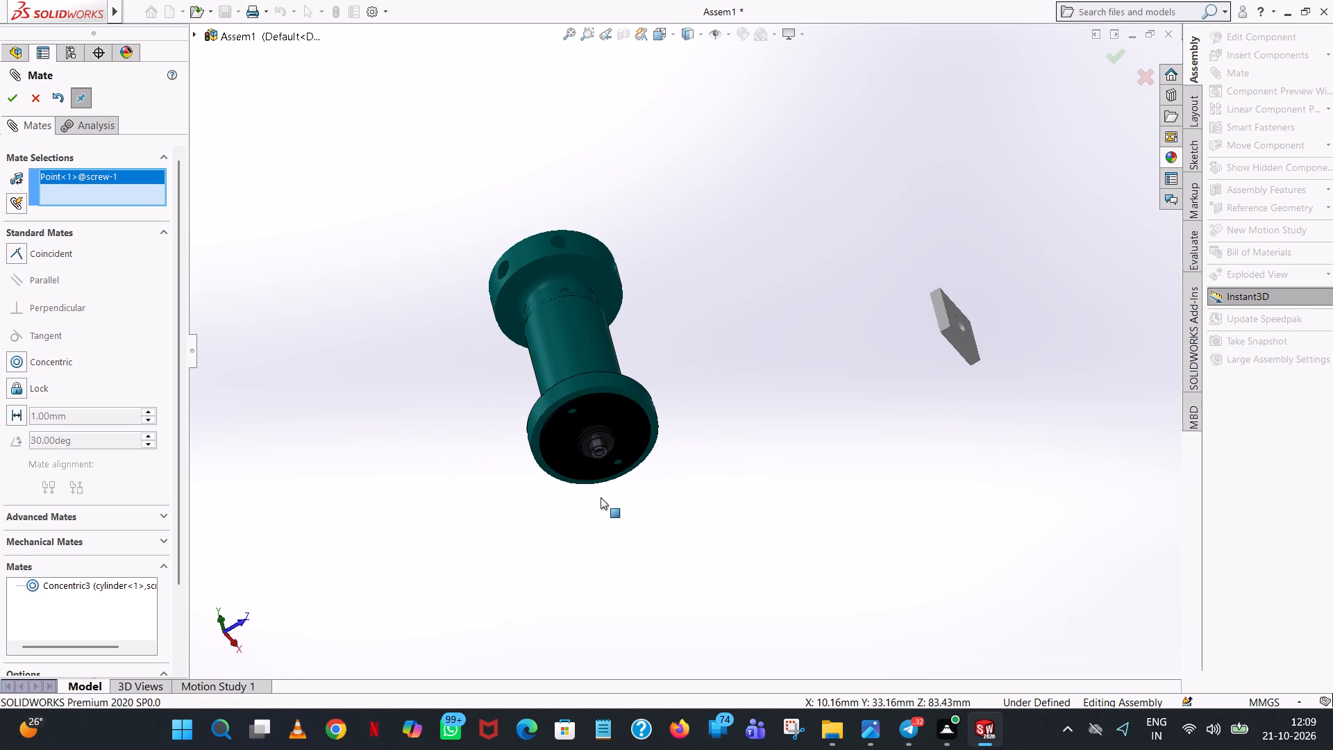
left_click_drag(601, 497, 604, 519)
left_click_drag(599, 451, 542, 248)
middle_click_drag(661, 352, 666, 361)
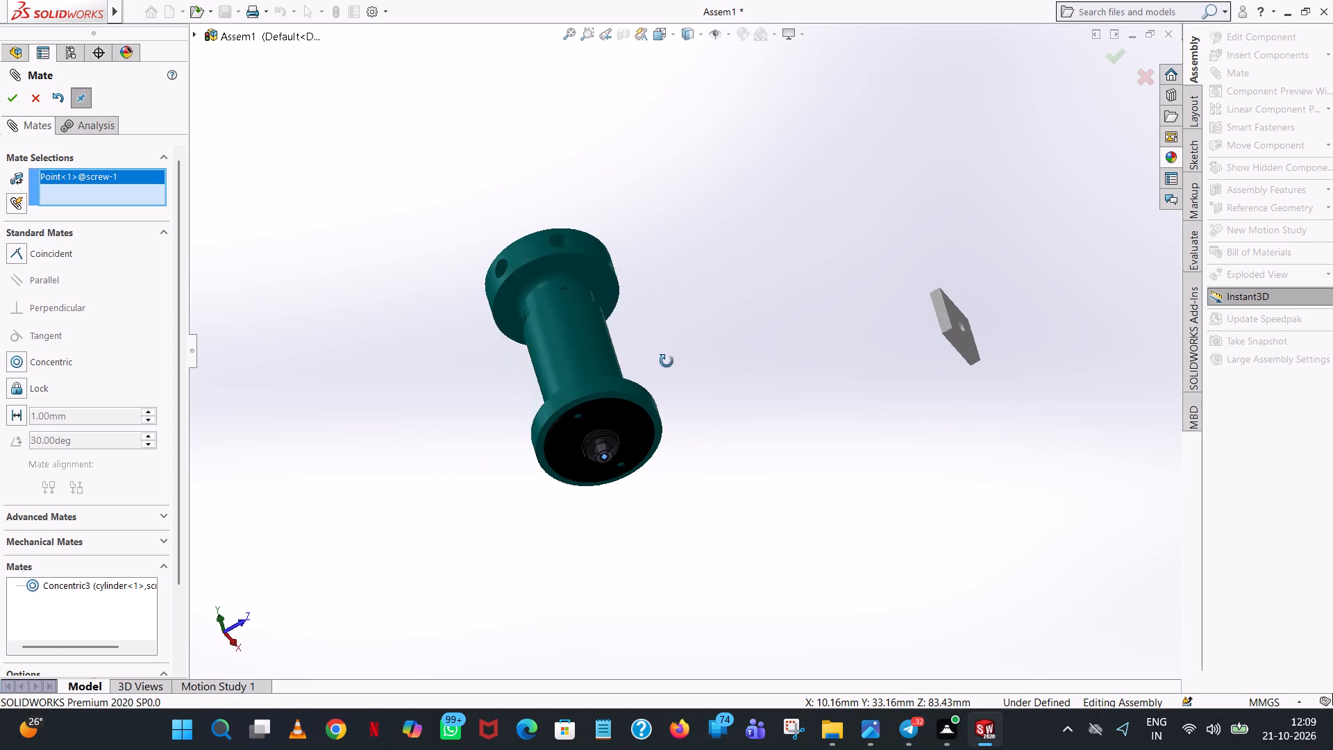
middle_click_drag(666, 361, 714, 463)
scroll(730, 533, "down", 4)
scroll(497, 437, "up", 1)
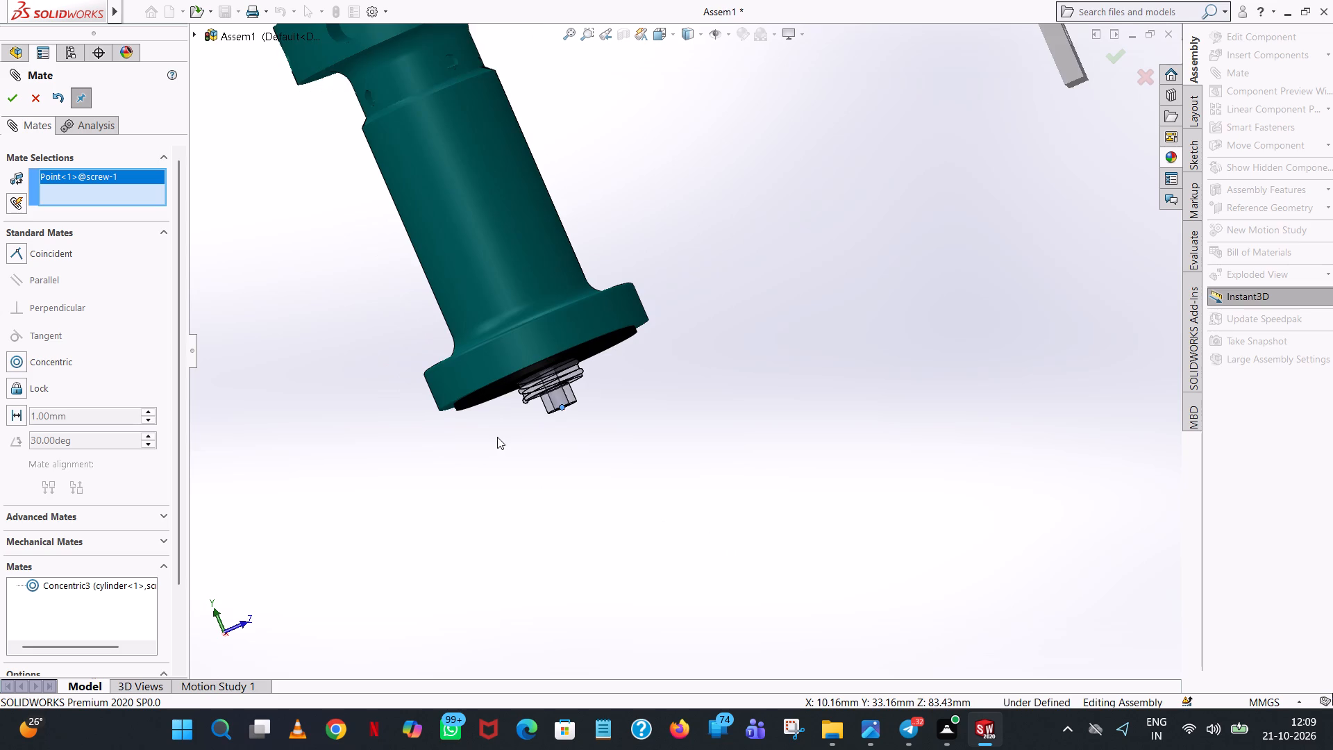
scroll(497, 437, "up", 1)
left_click_drag(576, 379, 490, 238)
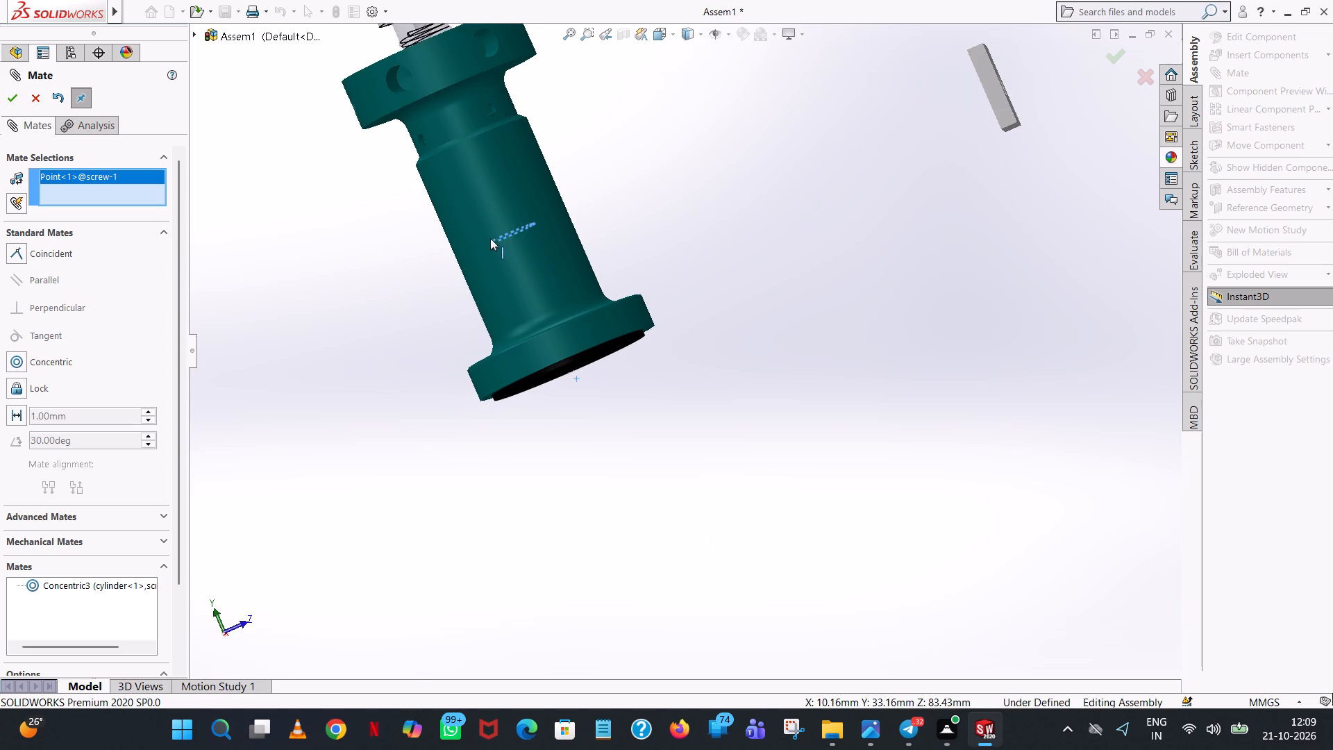
left_click_drag(490, 238, 488, 240)
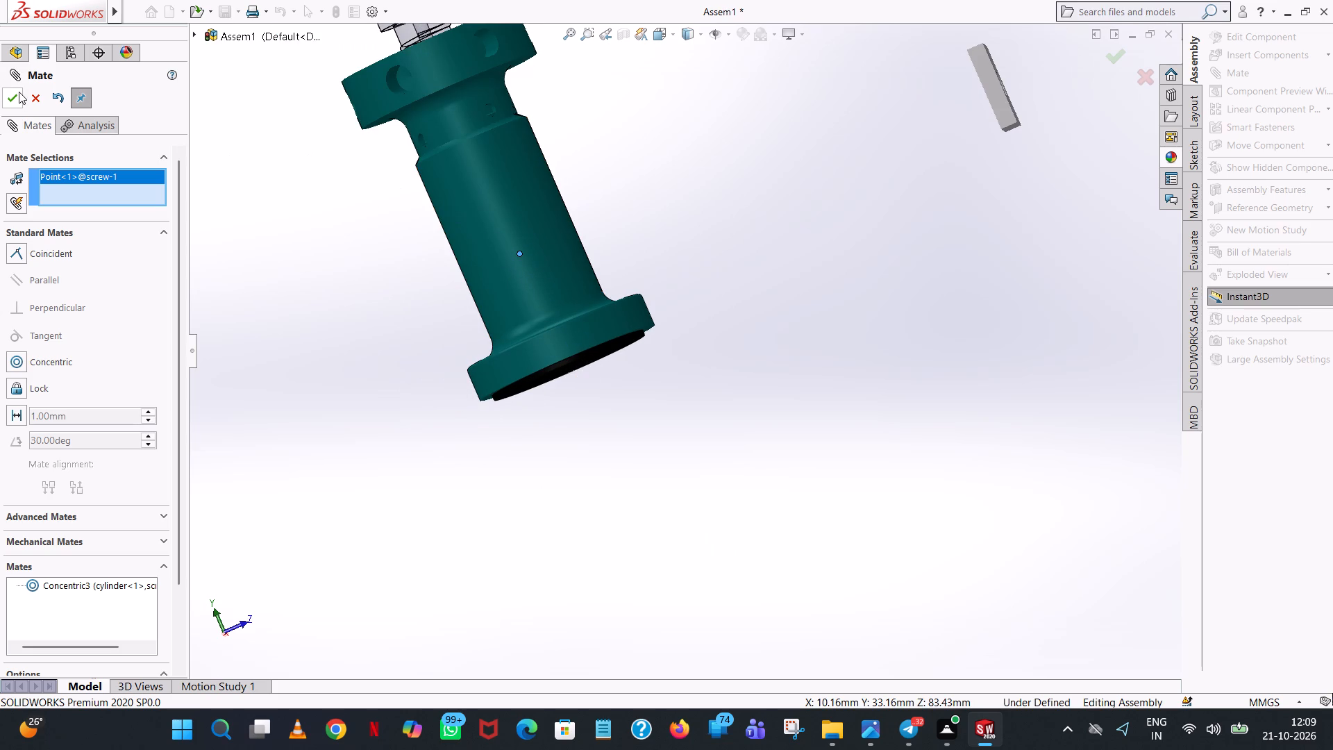
scroll(330, 125, "up", 4)
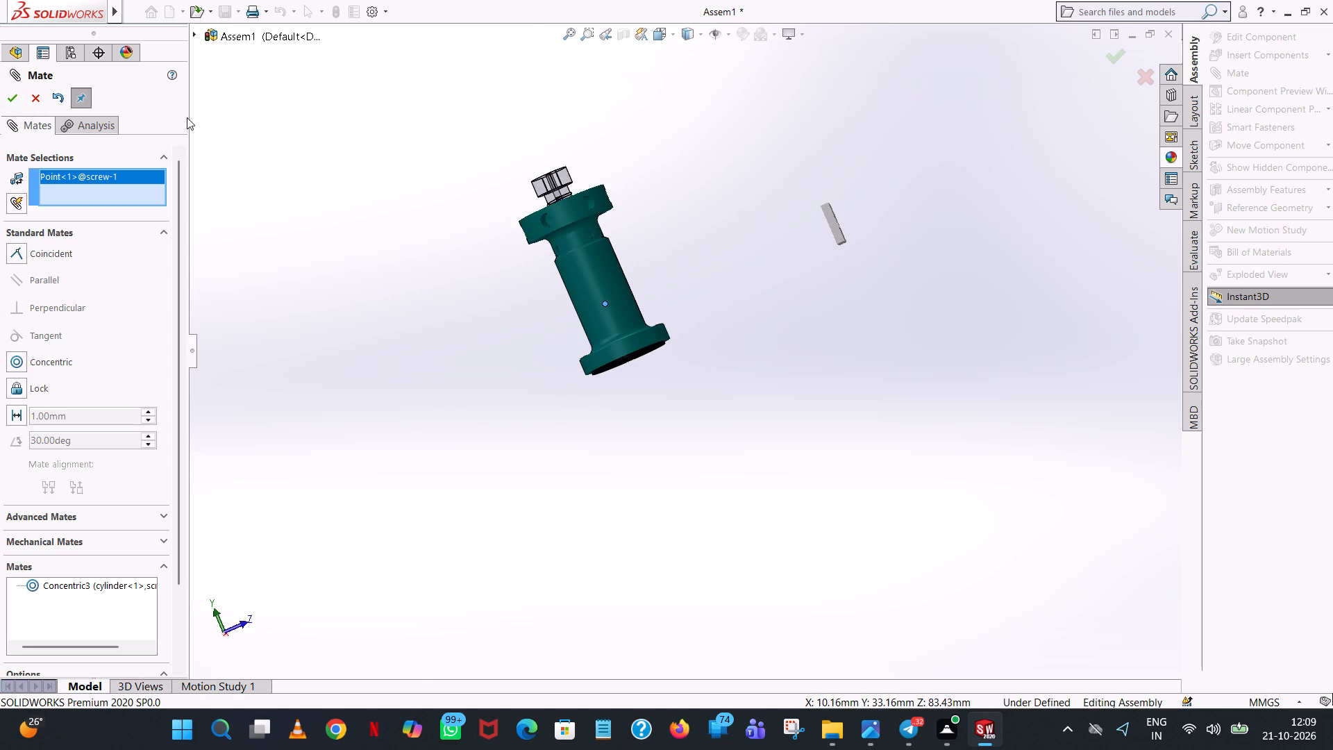
left_click(10, 94)
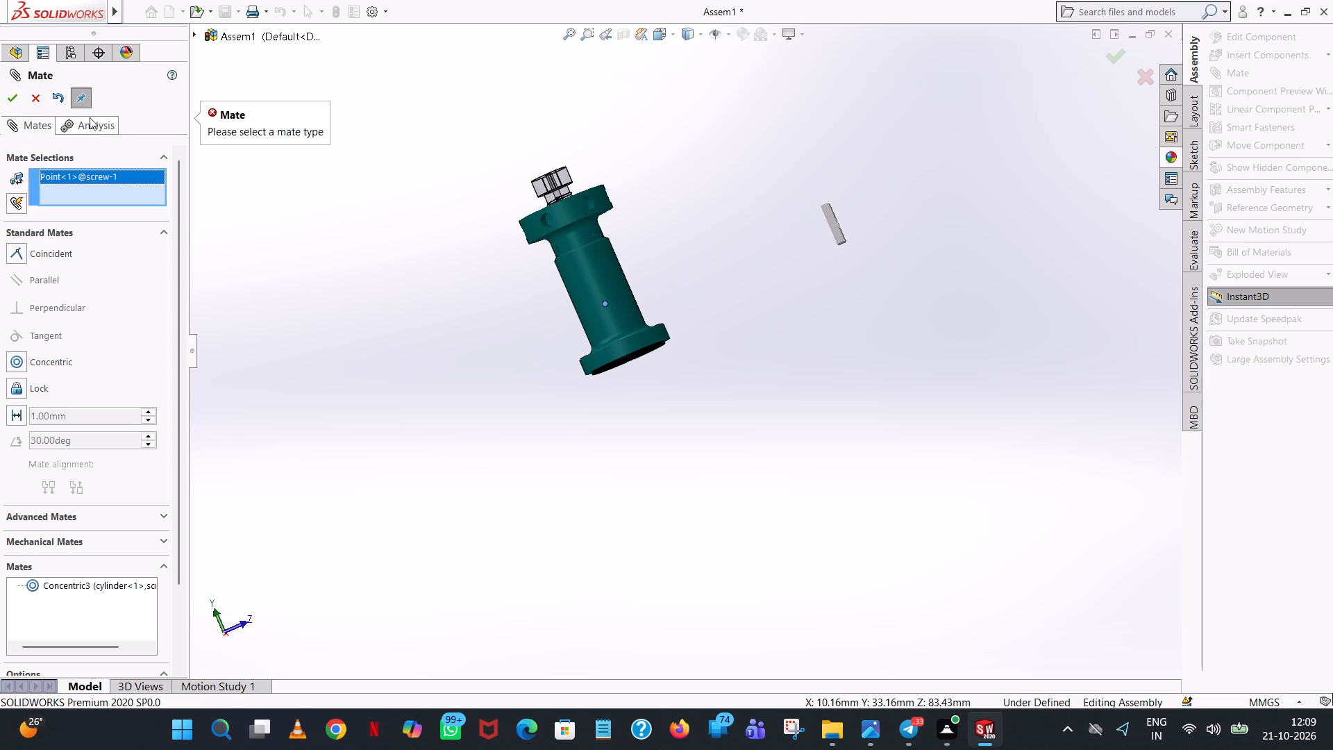
left_click(28, 99)
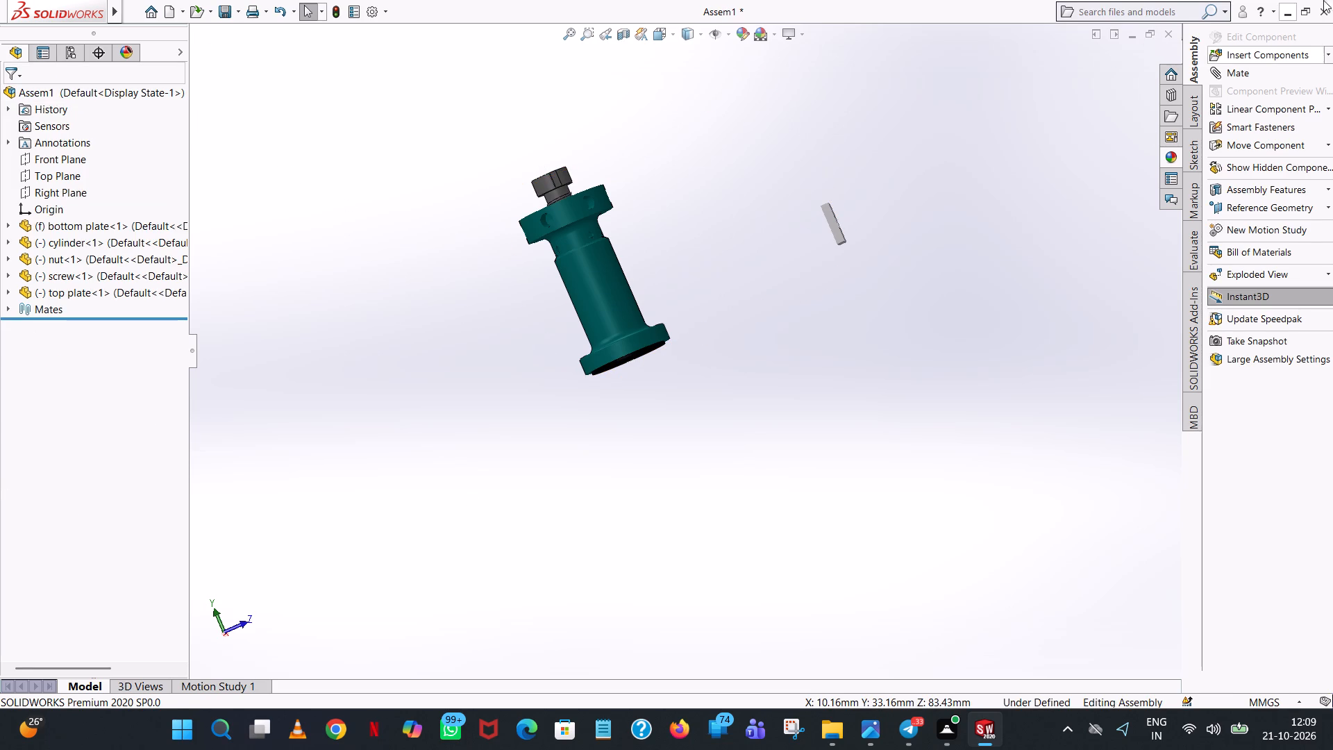
Raise the screw further out of the nut to expose its upper threads, finishing with a slight downward adjustment.
left_click_drag(562, 179, 538, 137)
scroll(628, 171, "down", 1)
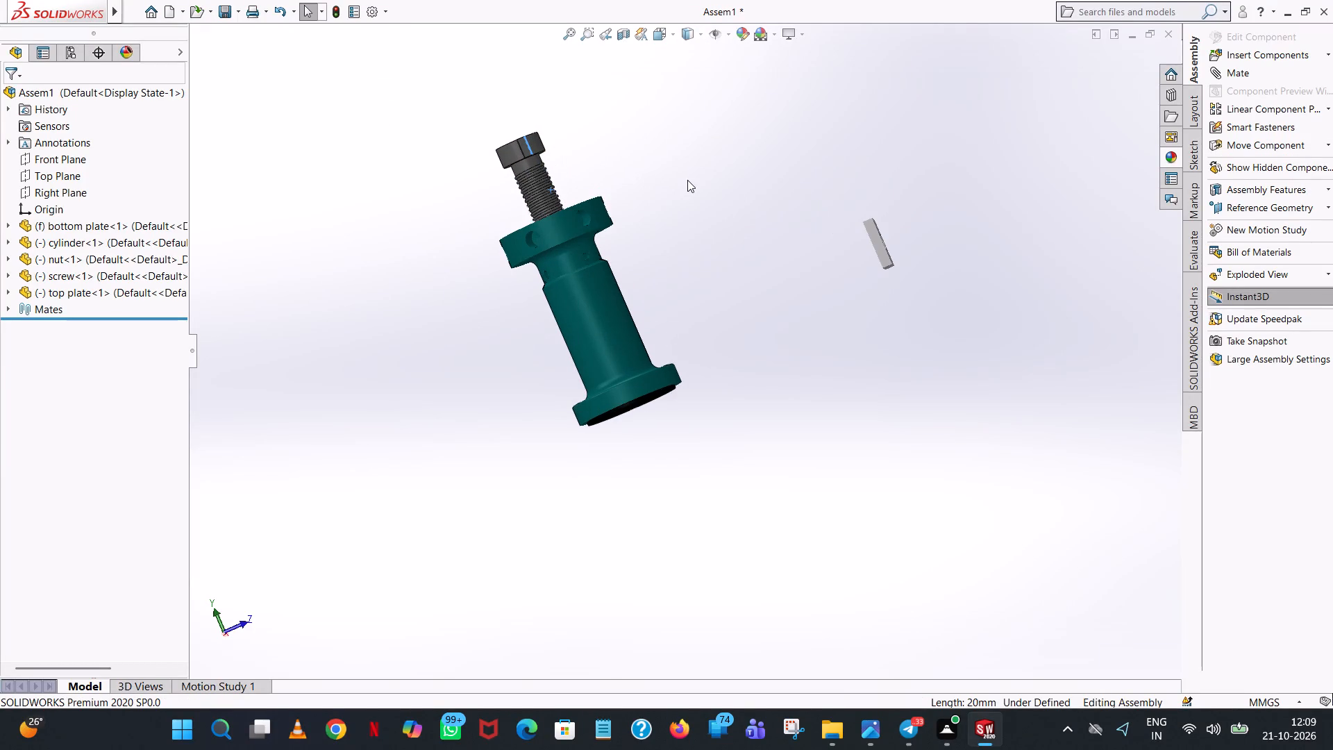
middle_click_drag(651, 176, 728, 142)
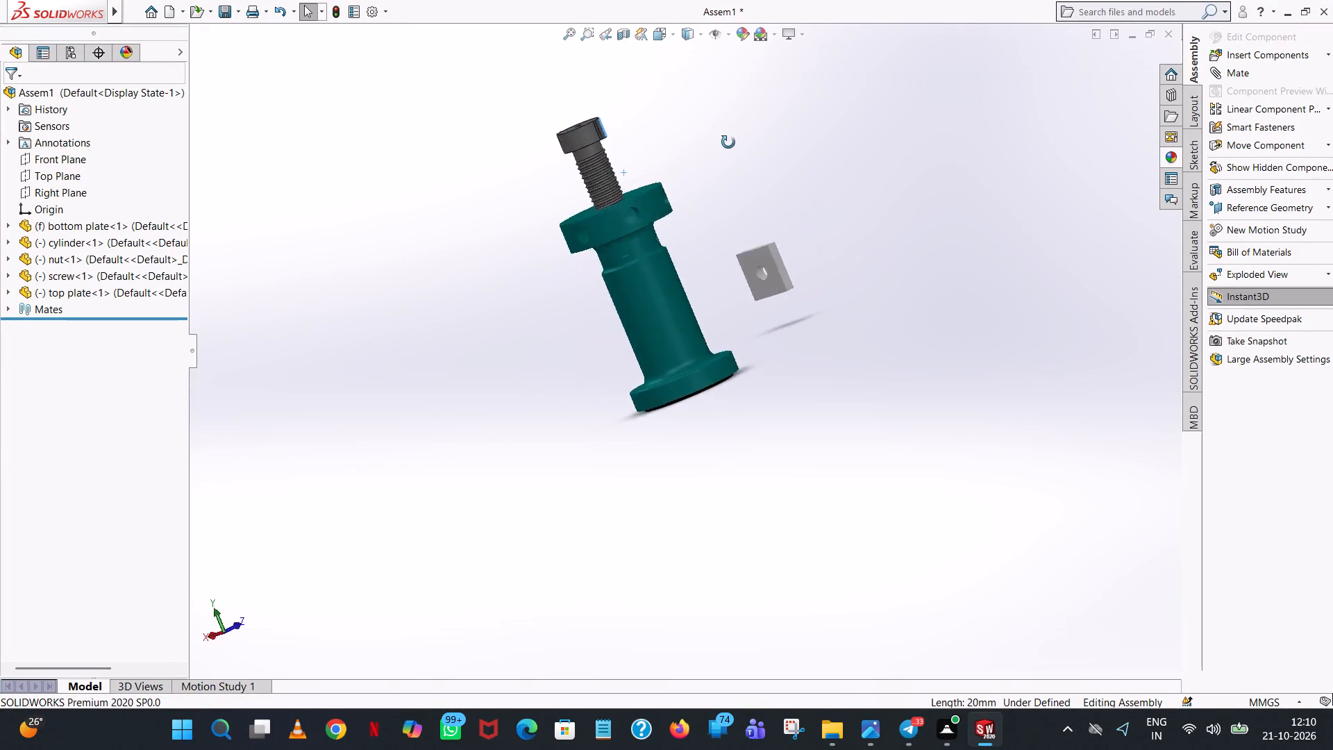
middle_click_drag(728, 142, 896, 69)
scroll(864, 122, "up", 3)
scroll(744, 228, "up", 1)
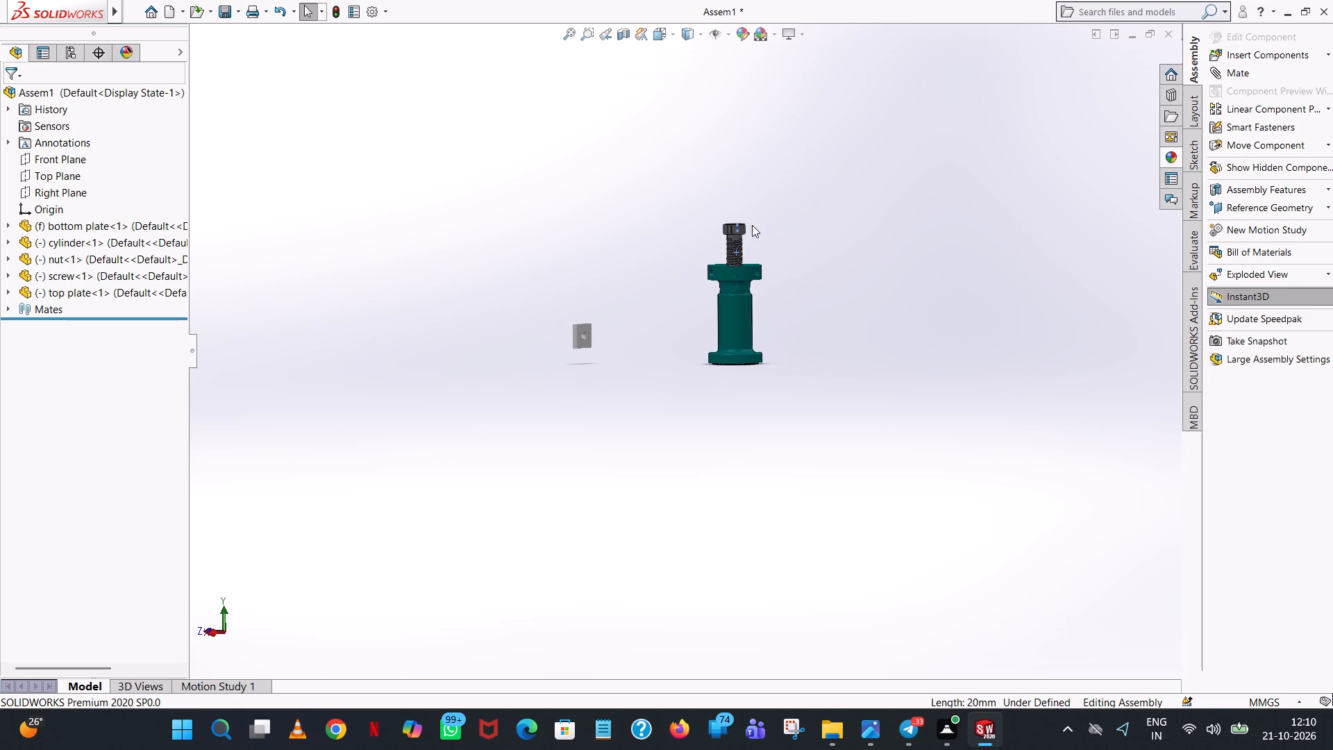
scroll(752, 225, "up", 1)
scroll(739, 320, "down", 4)
middle_click_drag(701, 249, 740, 247)
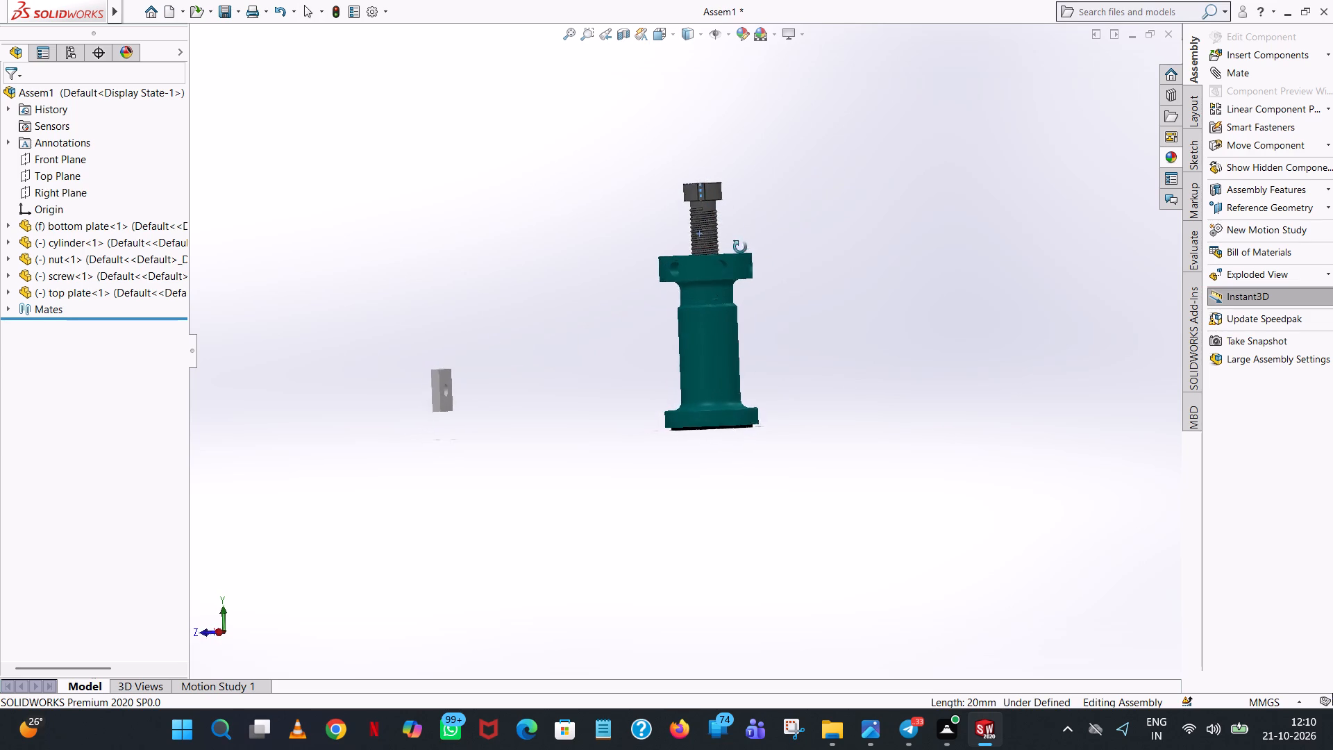
middle_click_drag(740, 247, 741, 250)
scroll(726, 253, "down", 7)
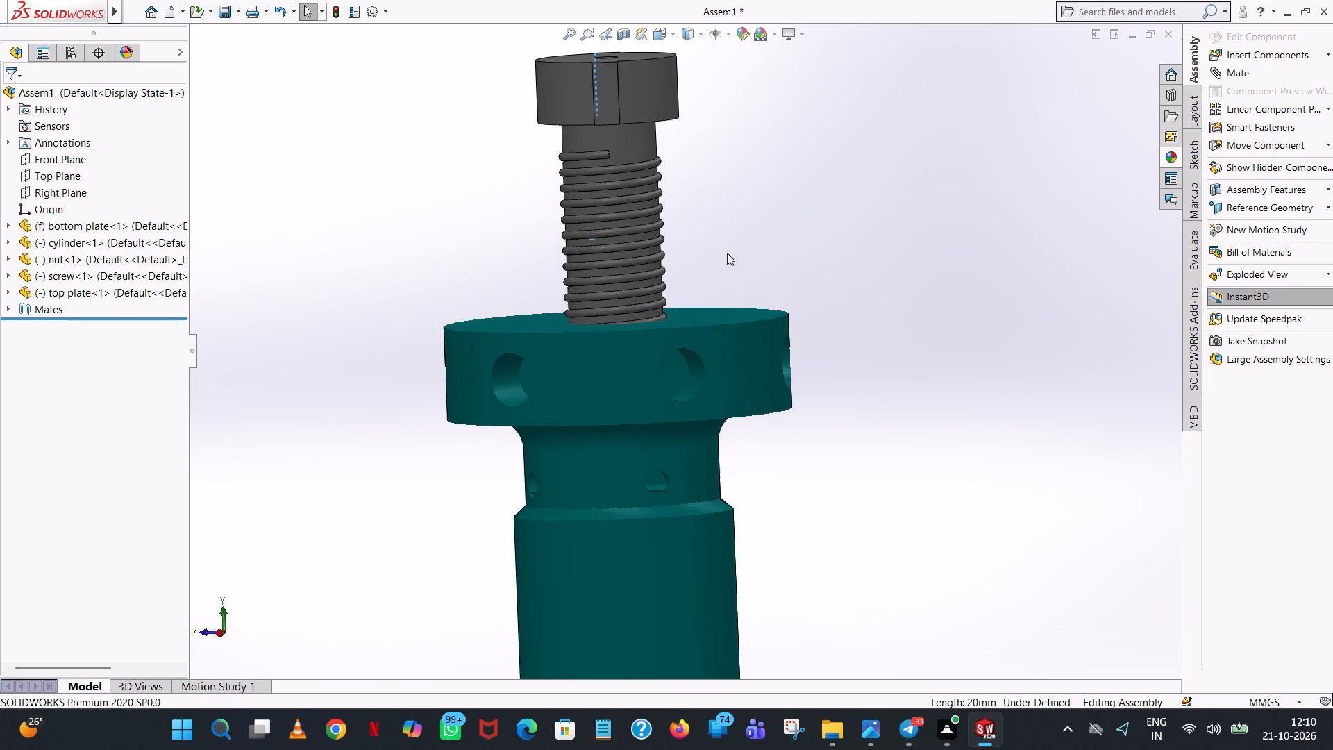
left_click_drag(633, 226, 639, 240)
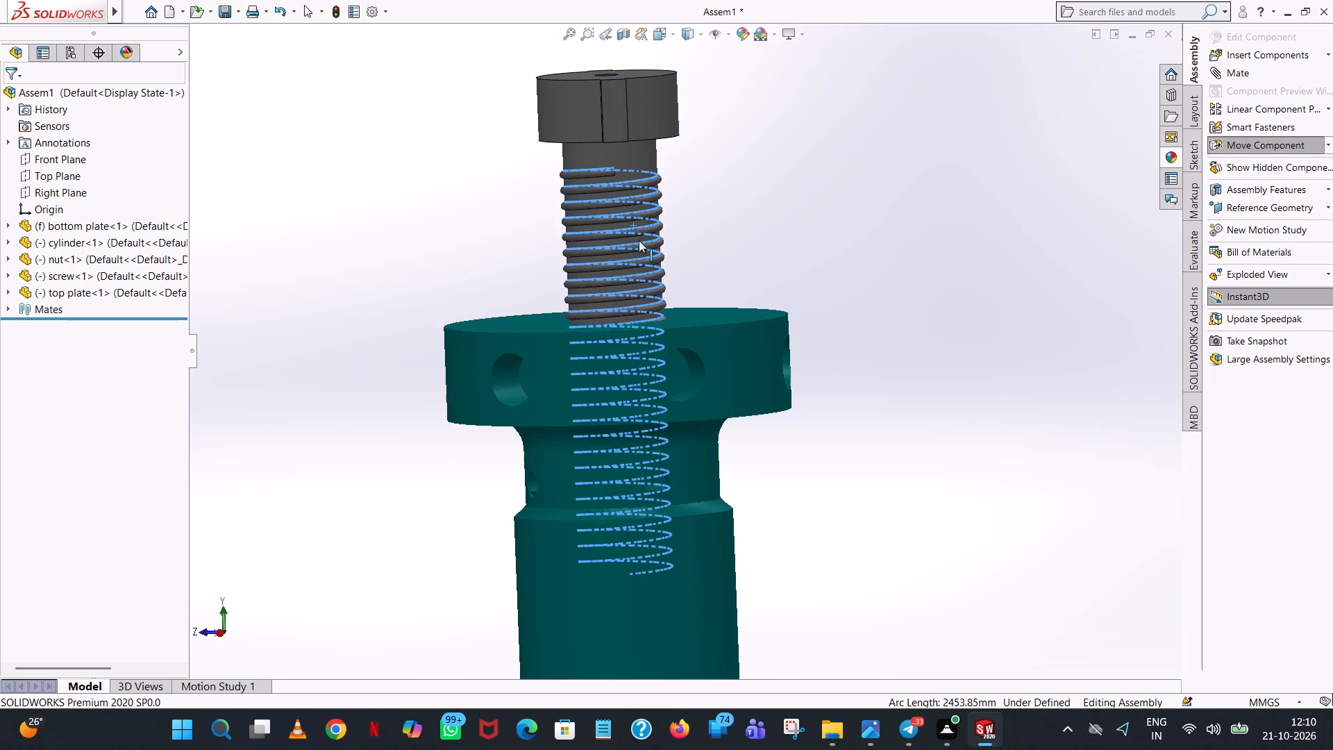
left_click_drag(639, 240, 637, 242)
left_click(869, 225)
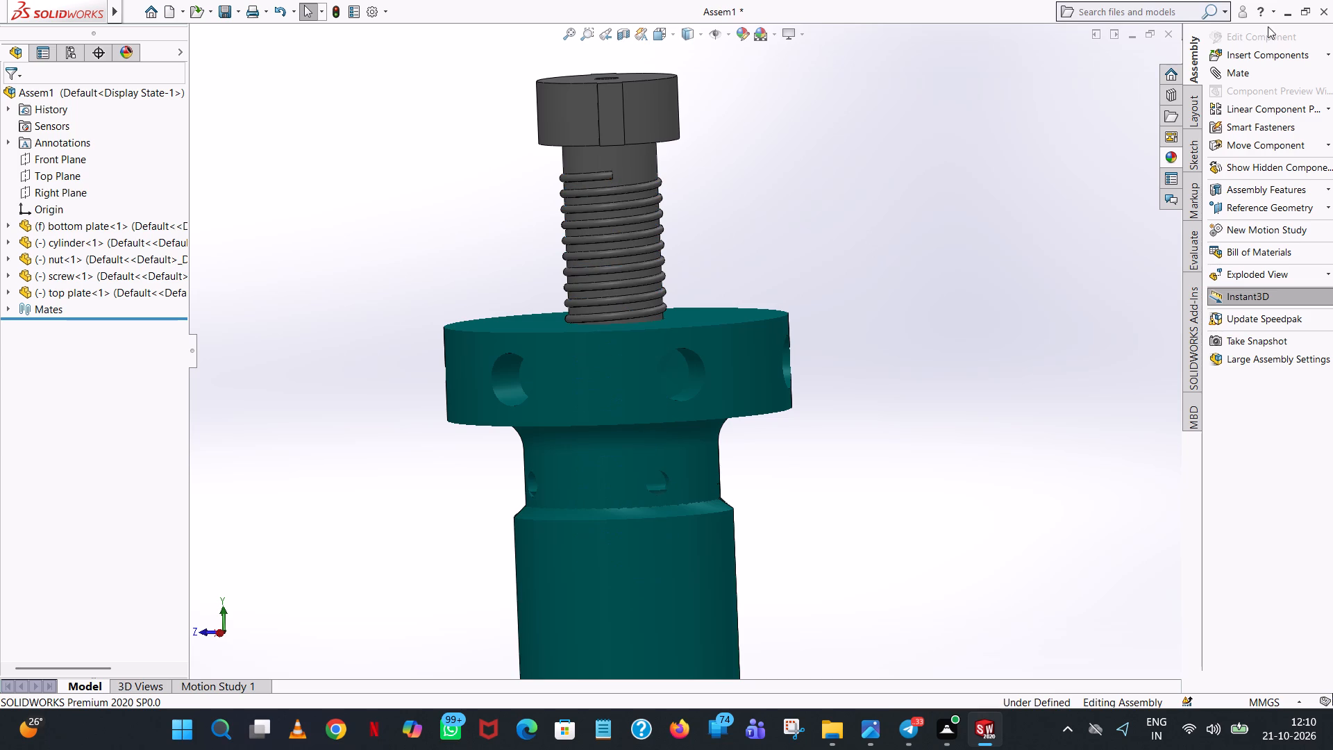
Add a lock mate between the screw and the nut.
left_click(1248, 69)
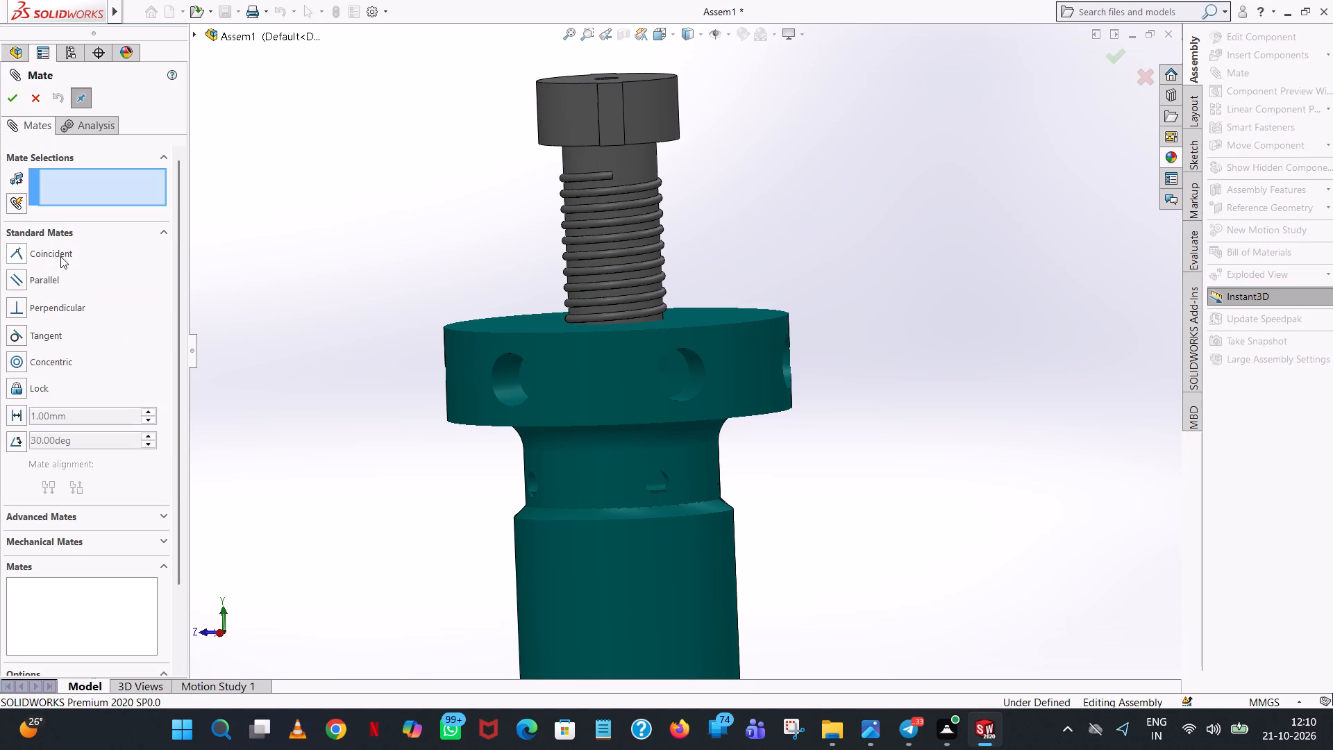
left_click(22, 383)
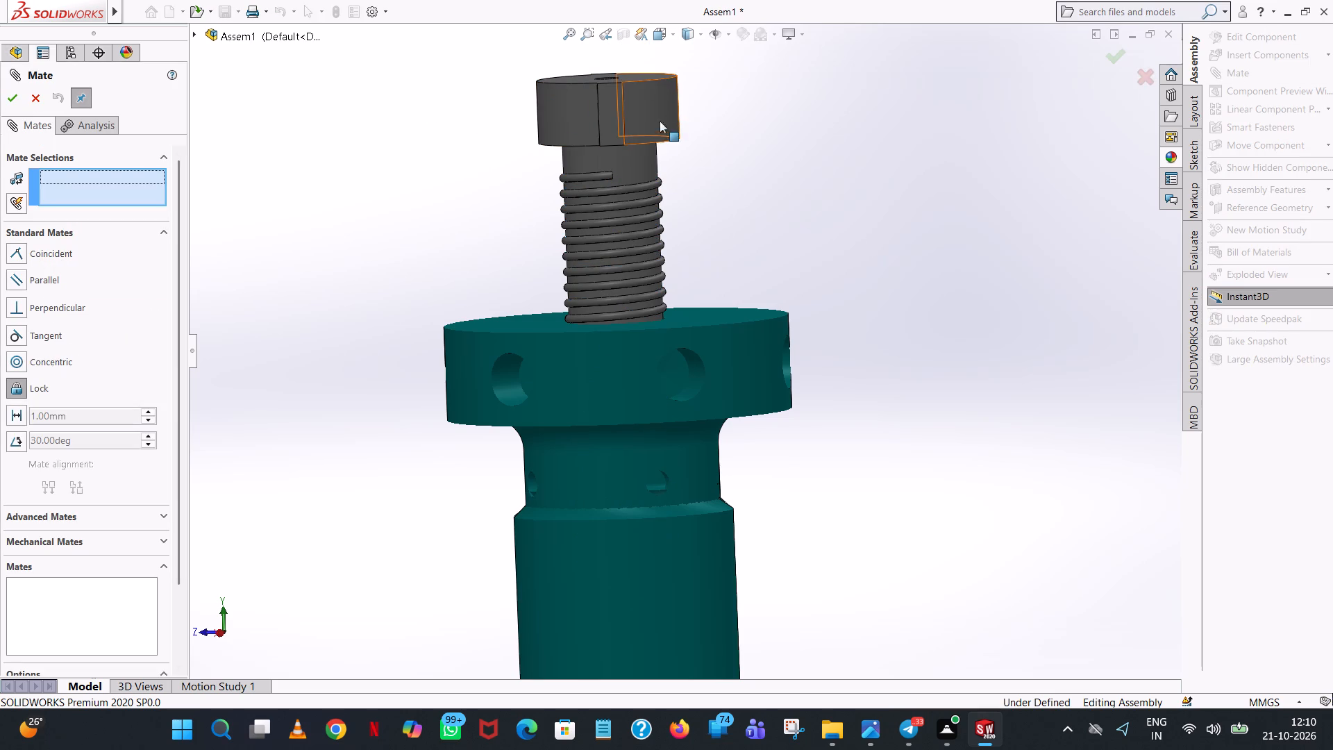
left_click(621, 152)
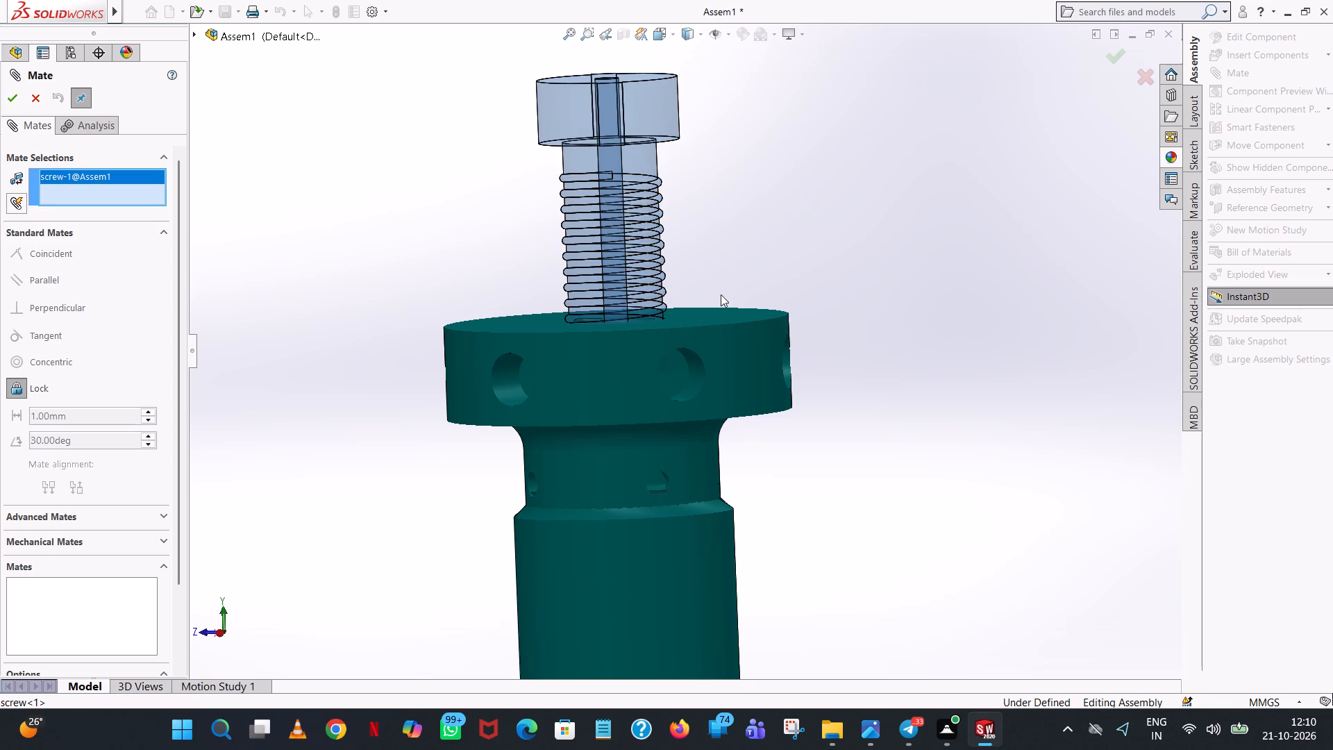
left_click(719, 337)
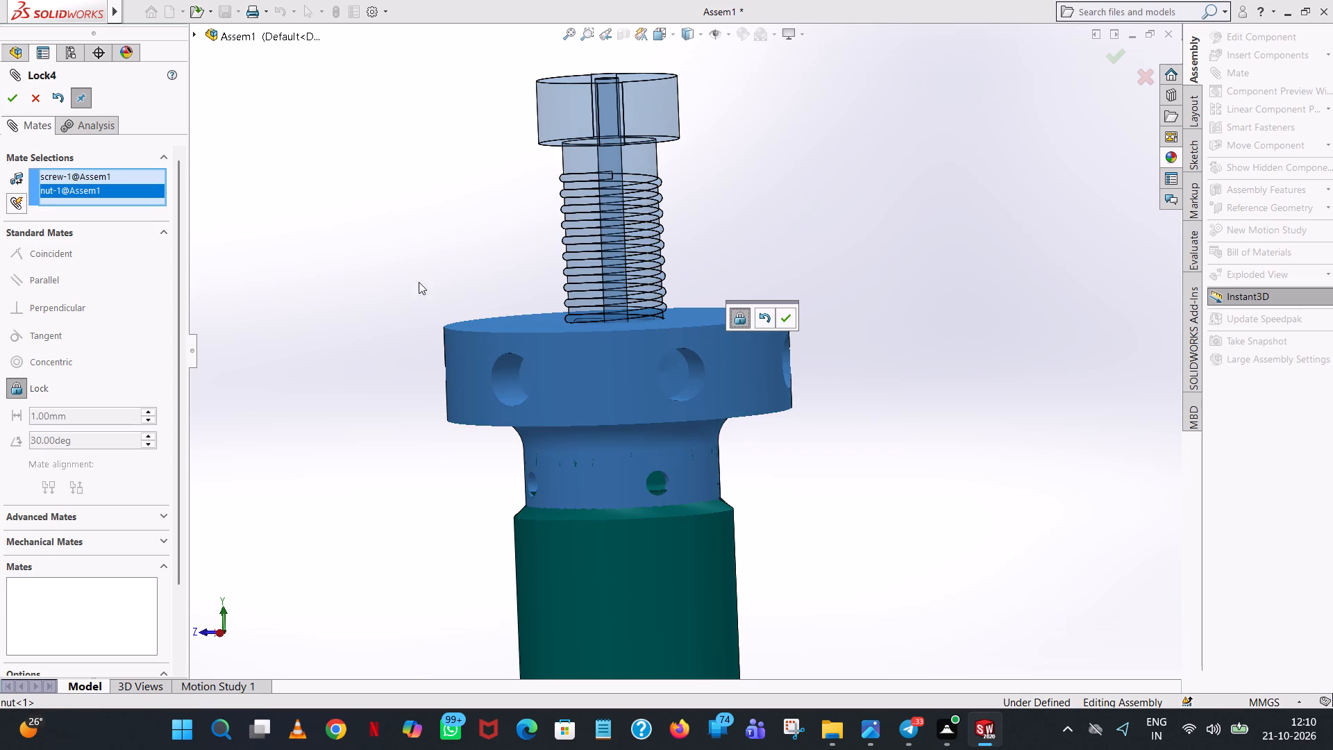
left_click(789, 314)
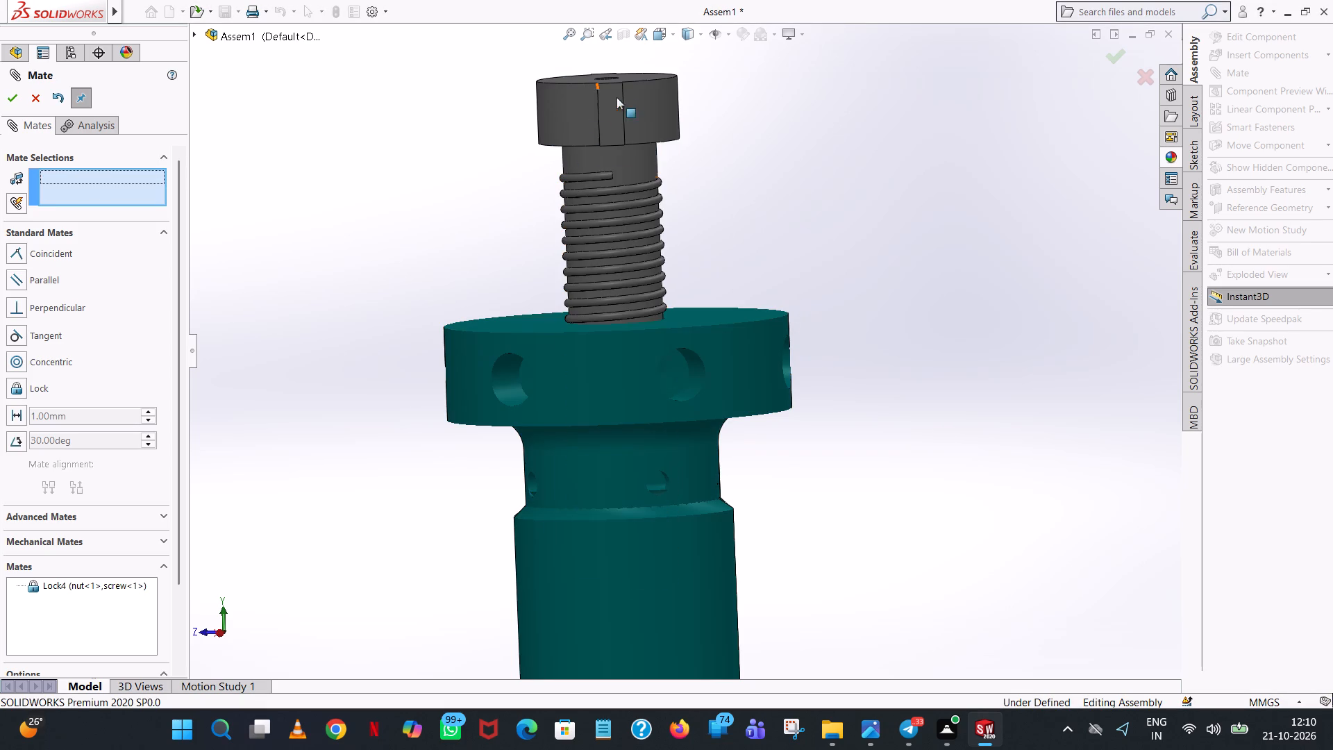
Test the locked rotation of the screw and nut by turning the screw head, nut rim and screw thread.
left_click_drag(650, 99, 854, 103)
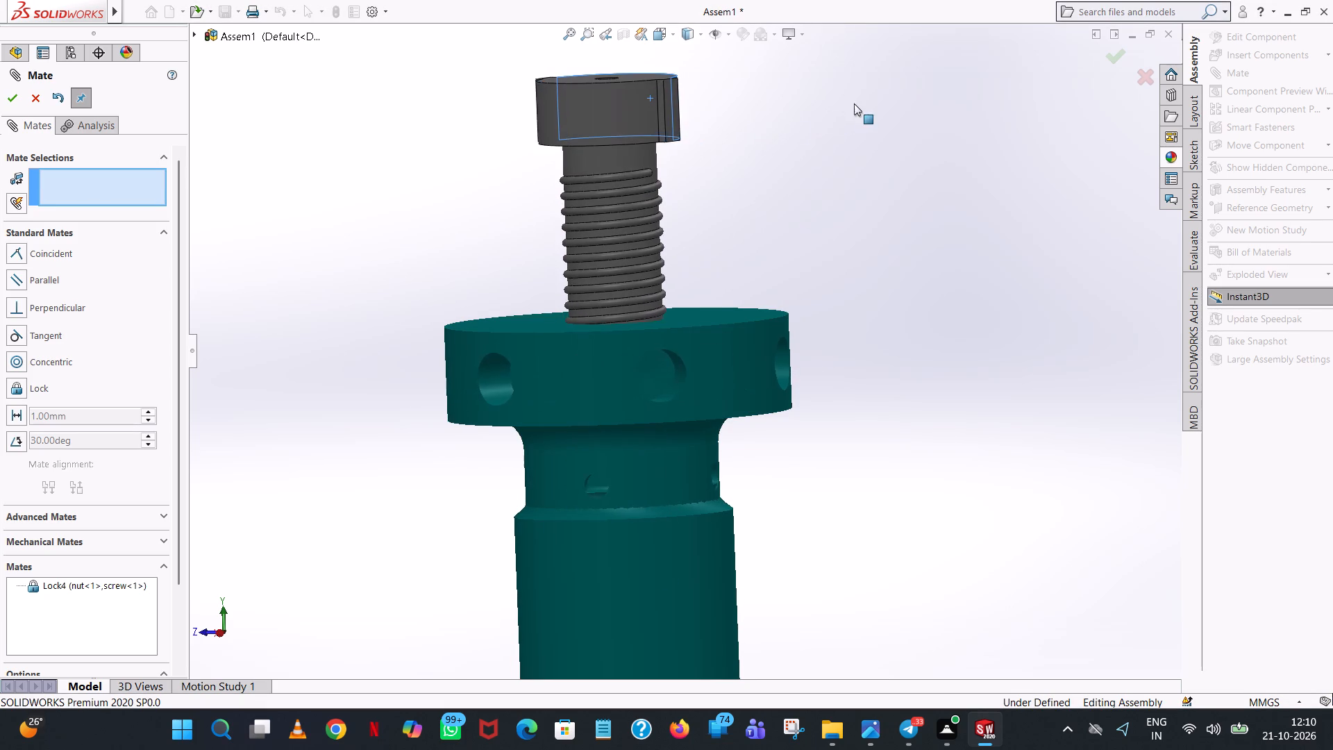
left_click_drag(854, 103, 842, 64)
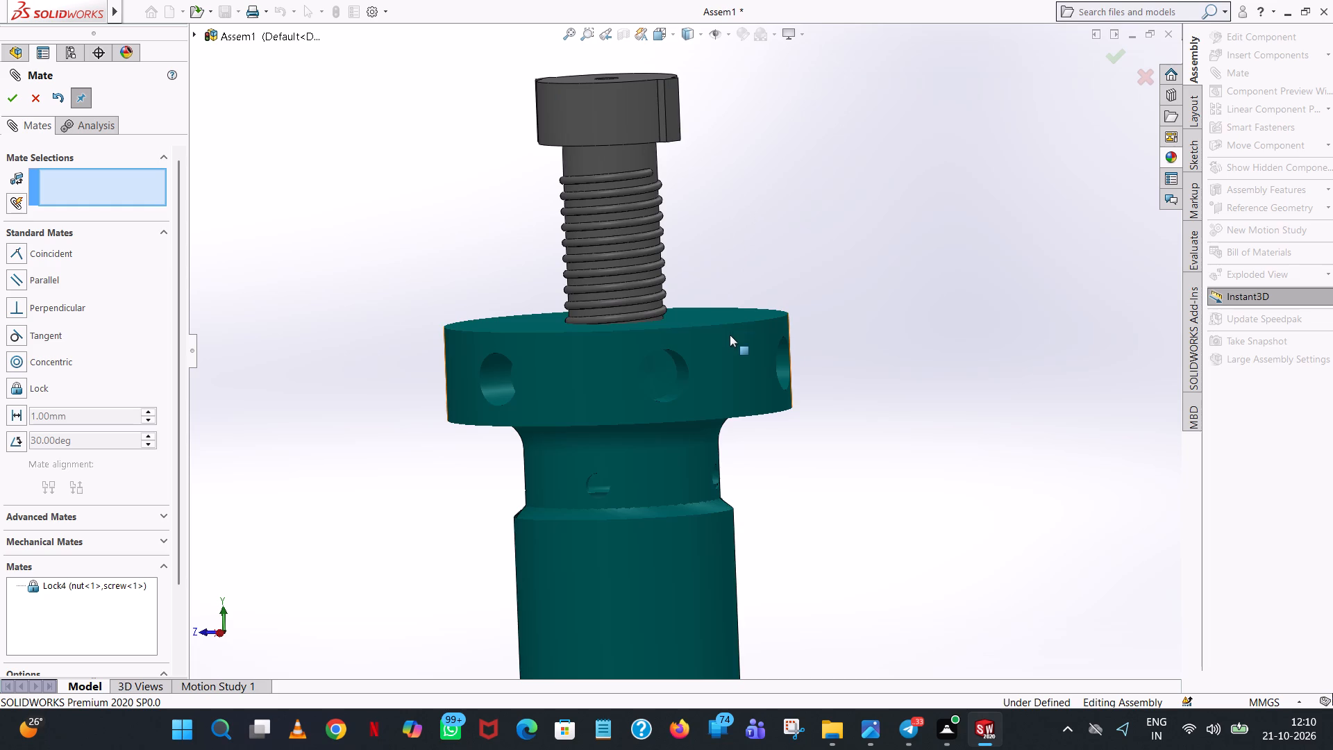
left_click_drag(730, 335, 771, 230)
left_click_drag(600, 183, 615, 183)
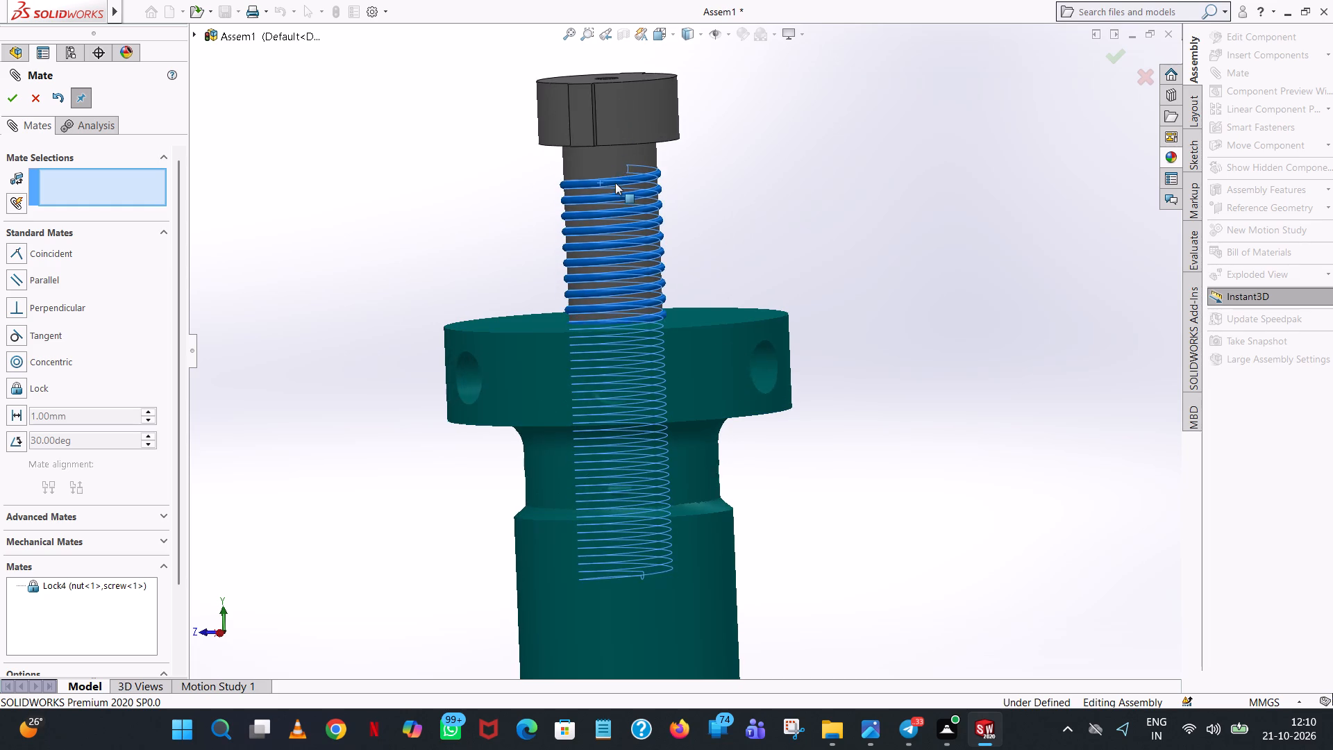
left_click_drag(615, 183, 637, 184)
left_click(881, 117)
Add a concentric mate between the top plate's hole face and the small hole in the screw head.
scroll(854, 137, "up", 4)
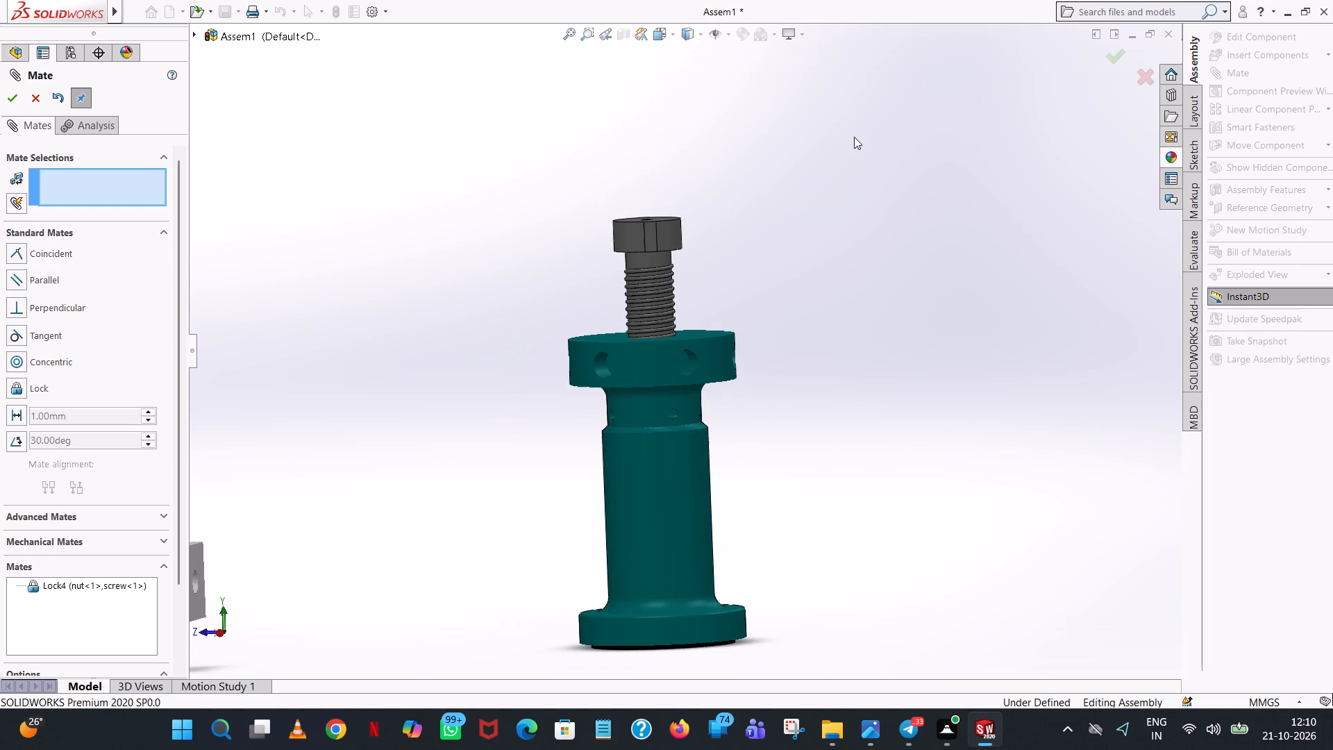
middle_click_drag(777, 210, 834, 336)
scroll(834, 336, "up", 6)
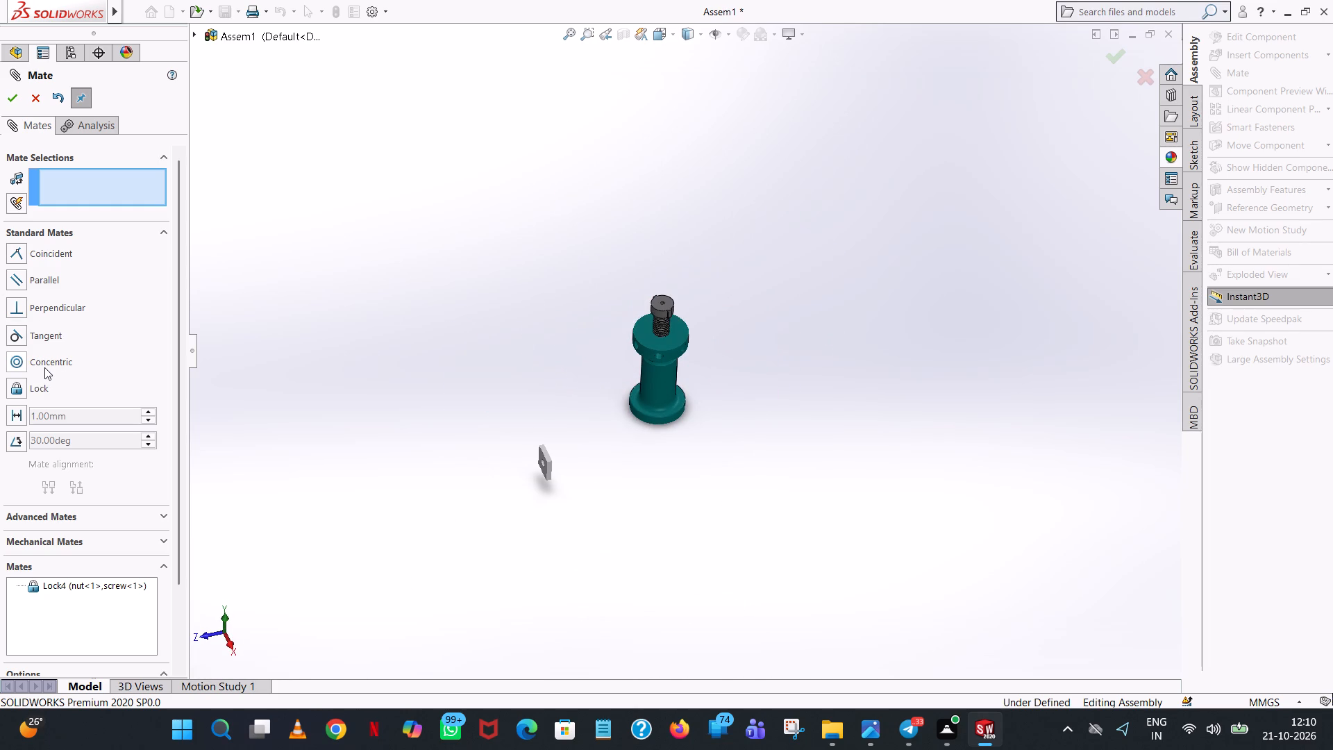
left_click(47, 251)
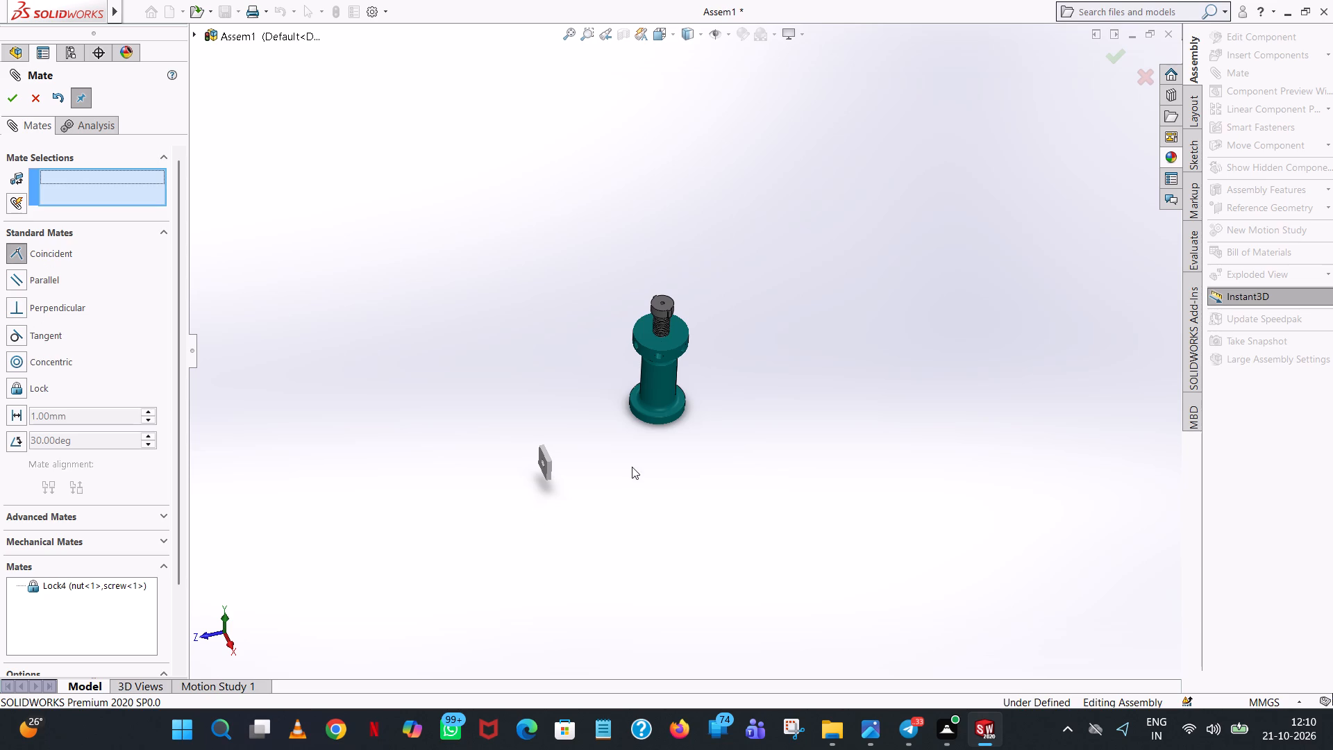
middle_click_drag(622, 464, 510, 411)
scroll(511, 413, "up", 1)
scroll(559, 444, "down", 7)
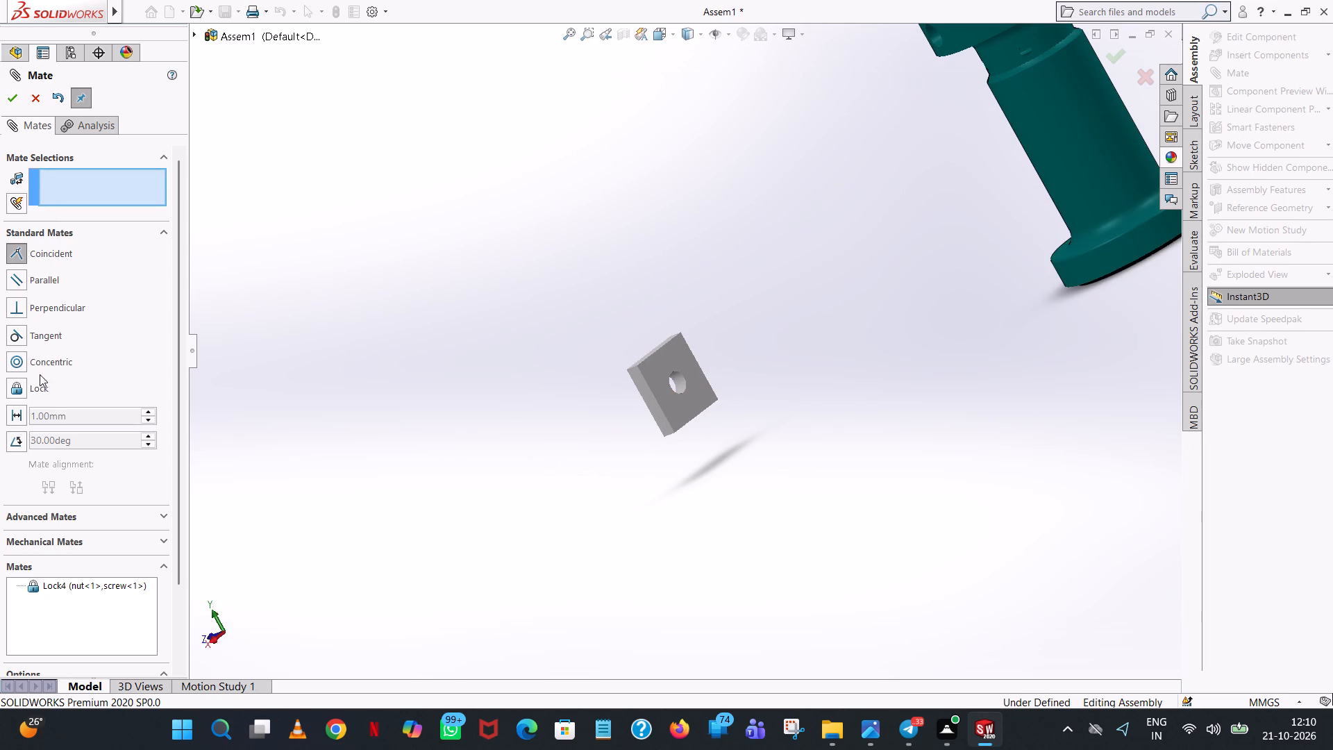
left_click(52, 359)
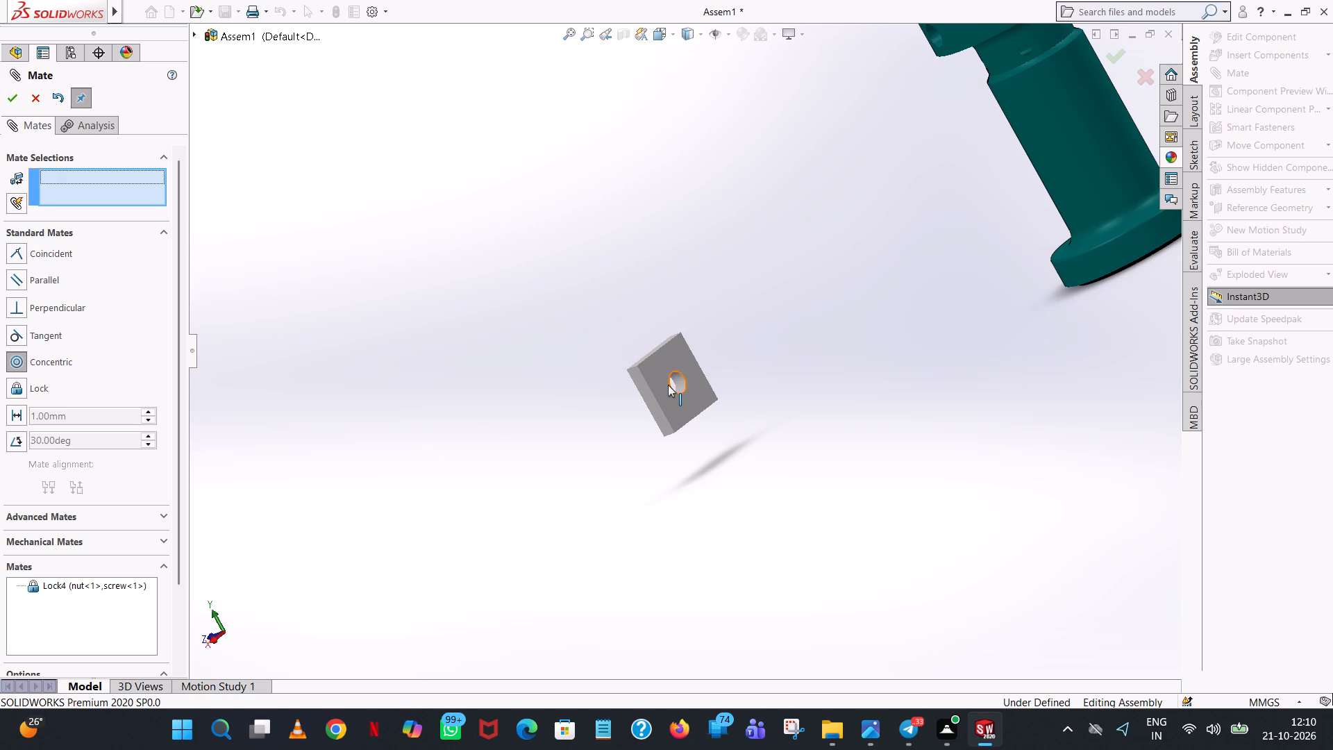
left_click(678, 376)
scroll(855, 293, "up", 5)
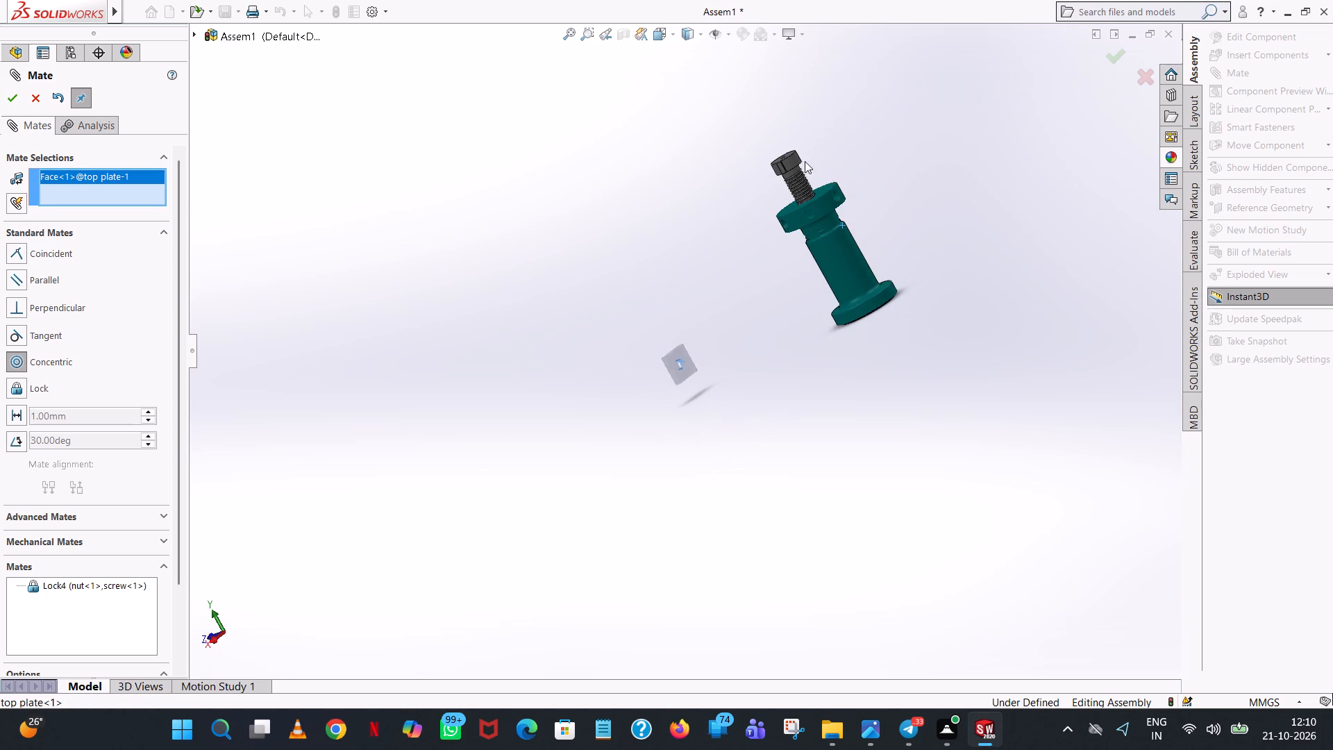
scroll(800, 161, "down", 3)
middle_click_drag(807, 171, 877, 336)
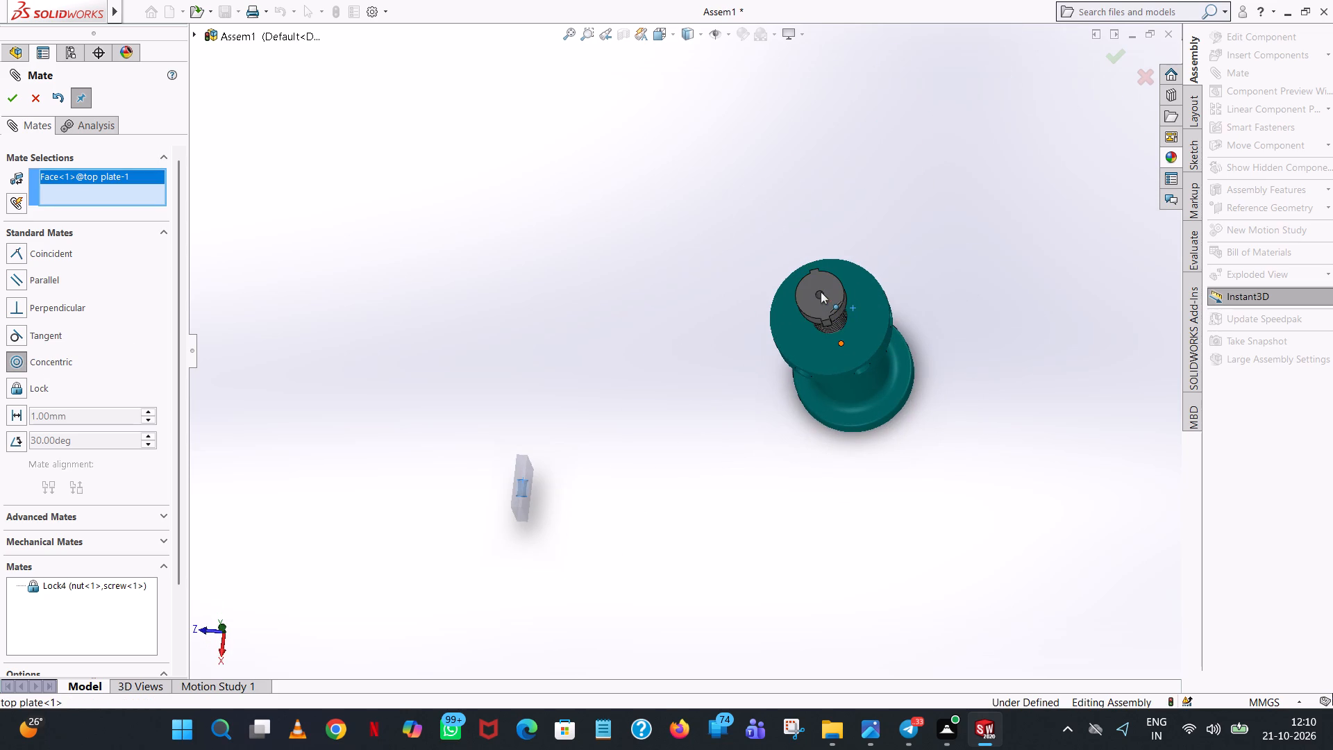
scroll(821, 293, "down", 10)
left_click(617, 362)
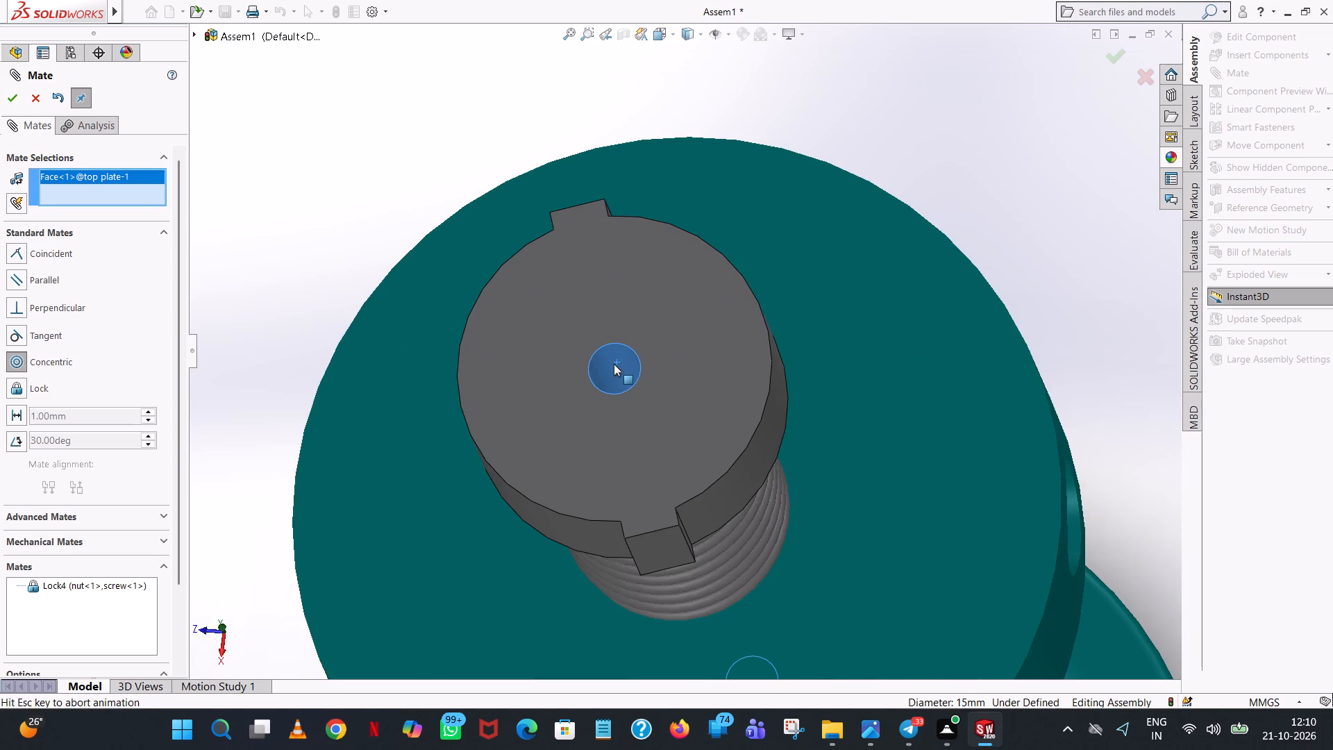
left_click(816, 389)
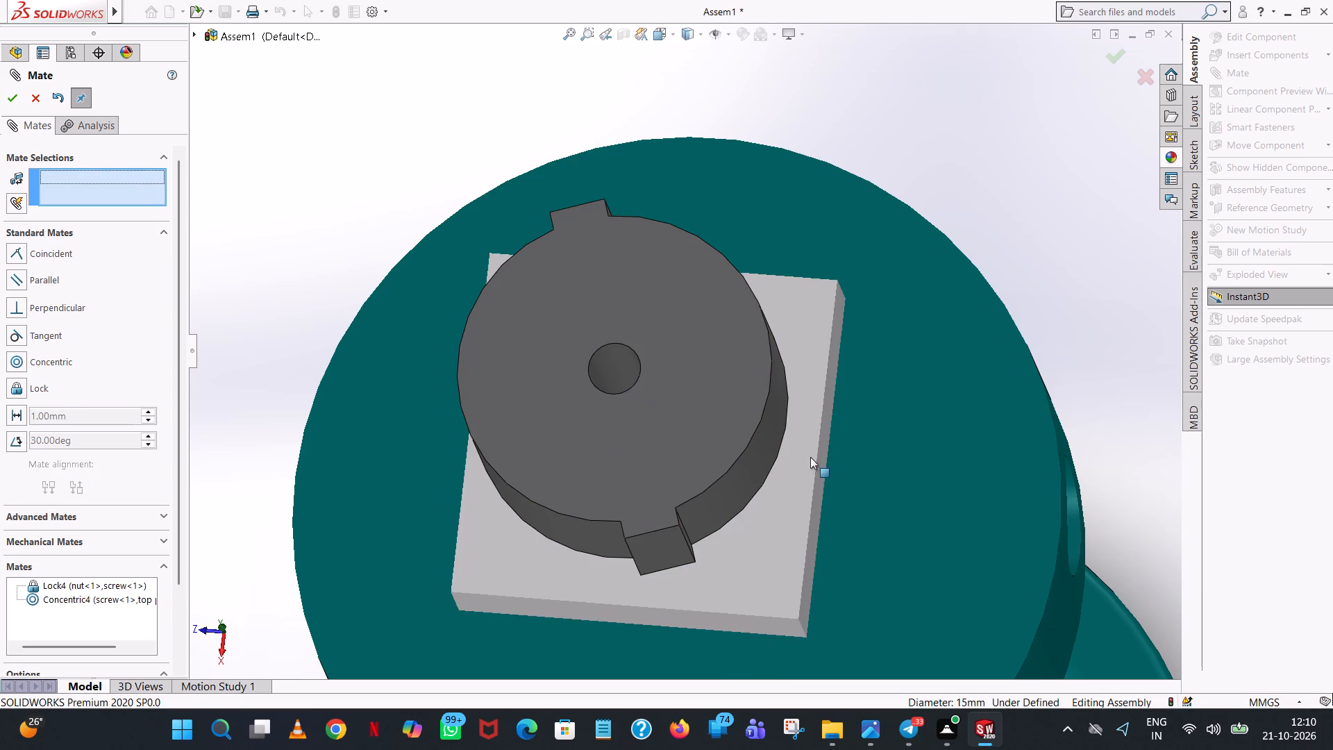
Lift the top plate off the screw head and add a coincident mate between its hole's underside edge and the head's top face.
left_click_drag(802, 459, 596, 292)
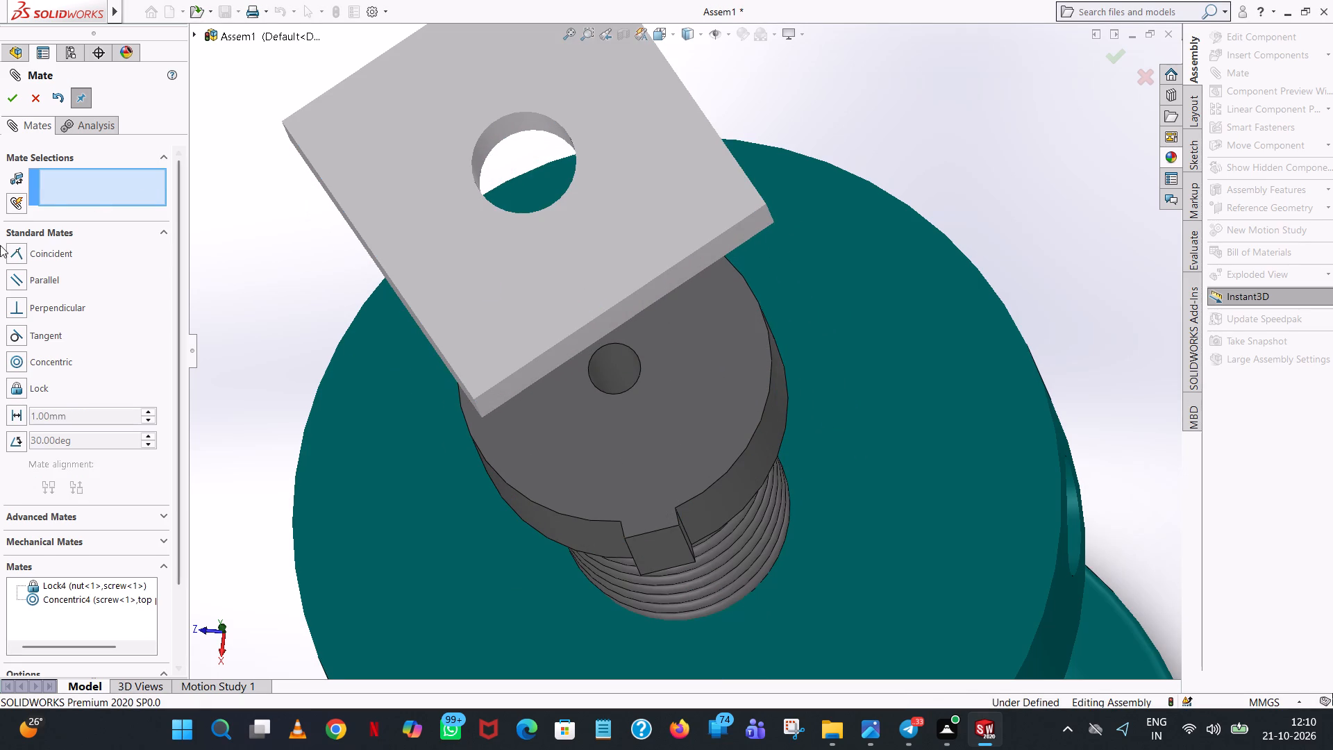
left_click(34, 249)
middle_click_drag(790, 366, 741, 259)
scroll(778, 340, "up", 1)
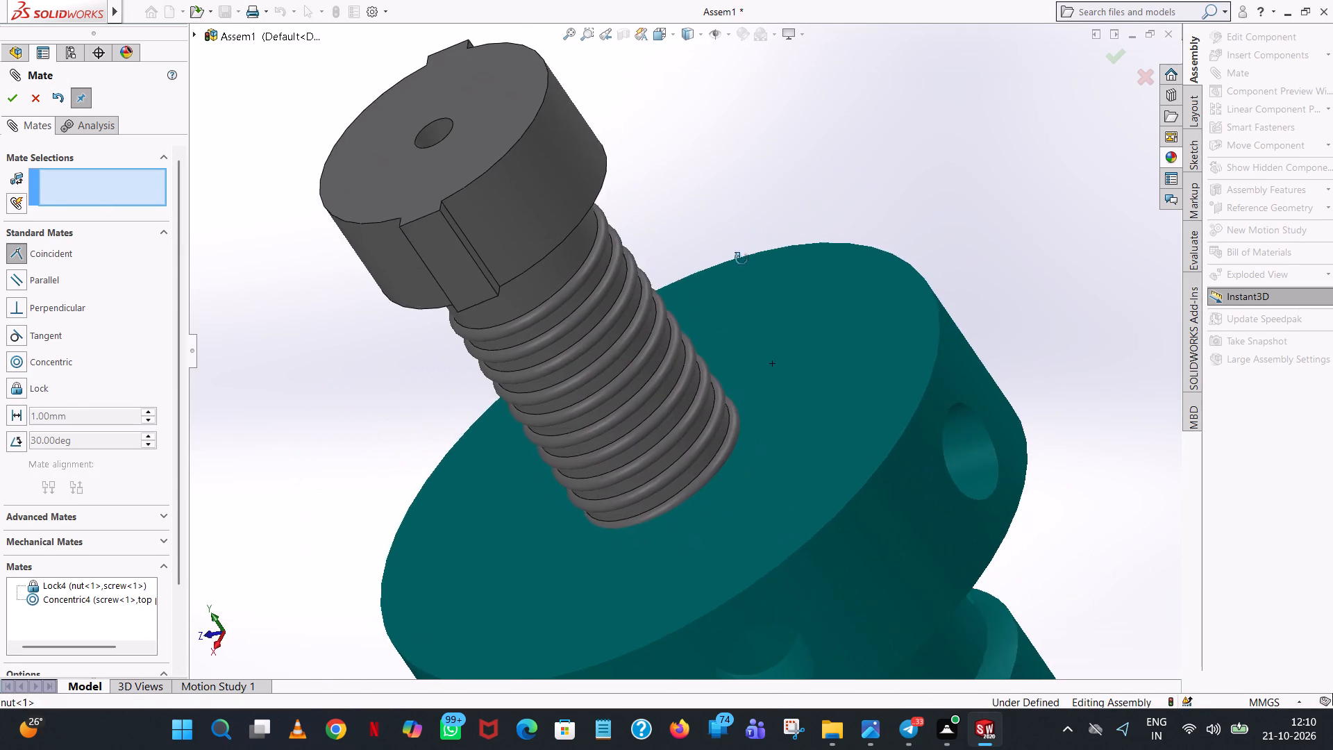
middle_click_drag(741, 259, 740, 258)
scroll(742, 262, "up", 8)
middle_click_drag(735, 257, 581, 256)
scroll(633, 251, "up", 1)
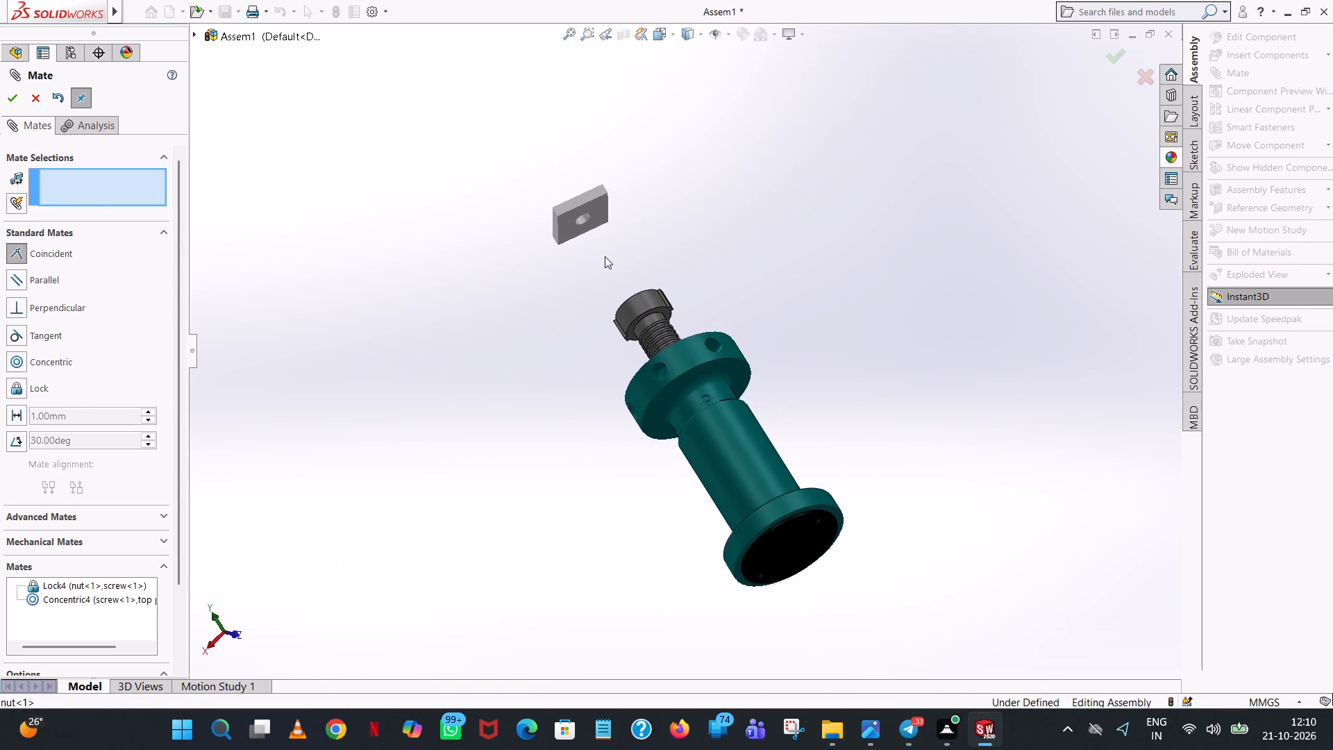
scroll(605, 256, "down", 6)
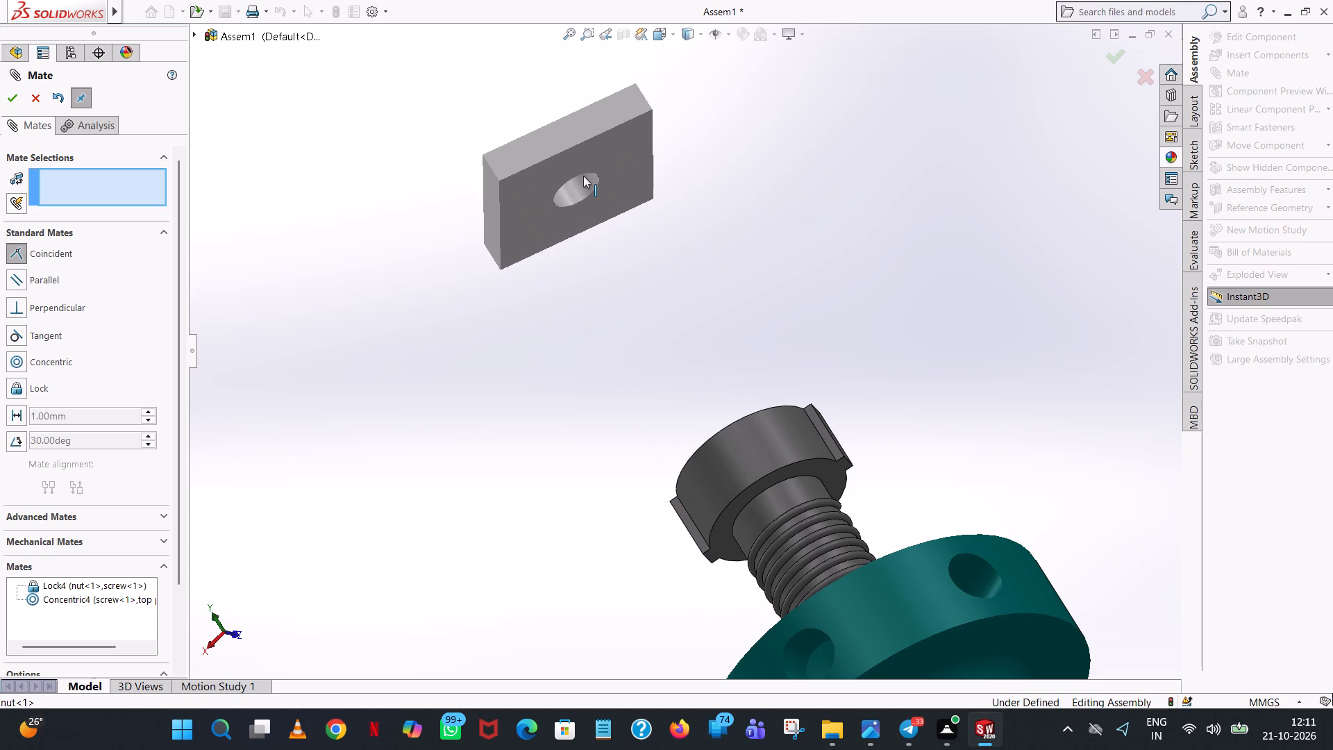
left_click(585, 172)
middle_click_drag(736, 280, 778, 345)
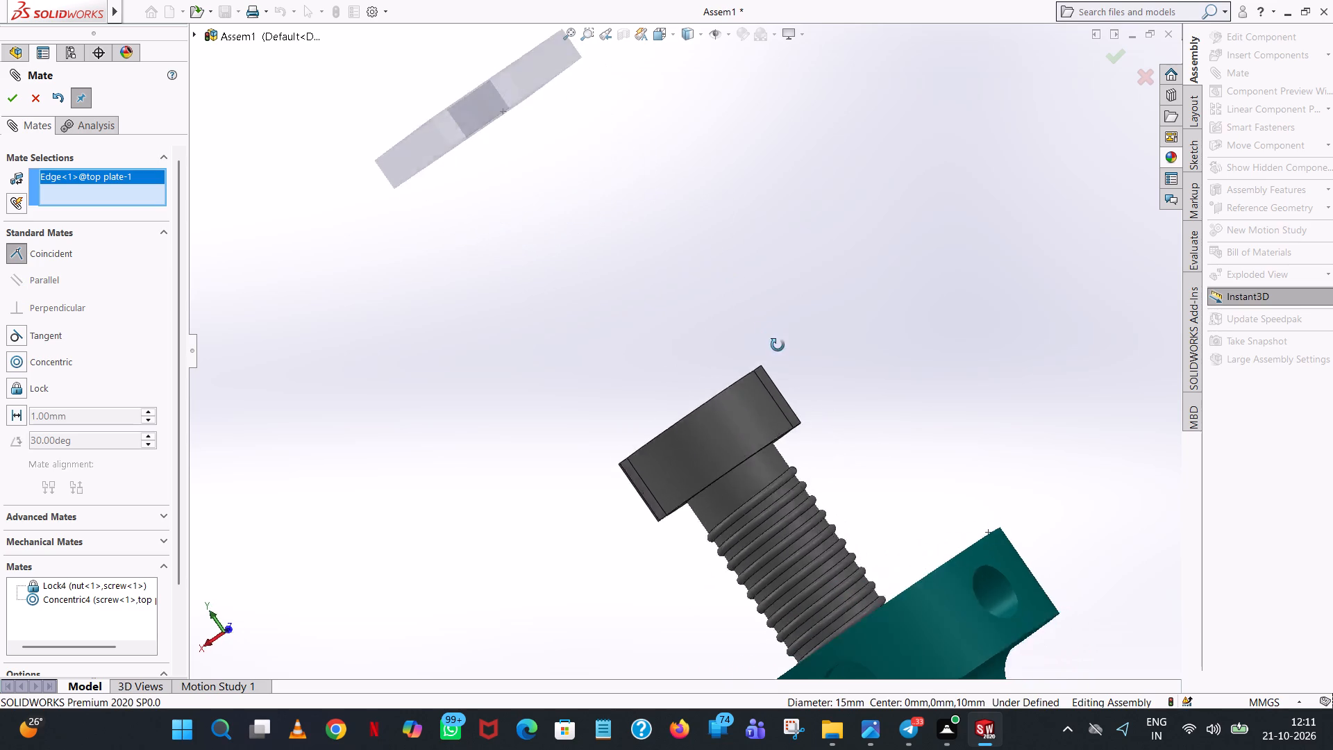
middle_click_drag(778, 345, 801, 465)
left_click(721, 417)
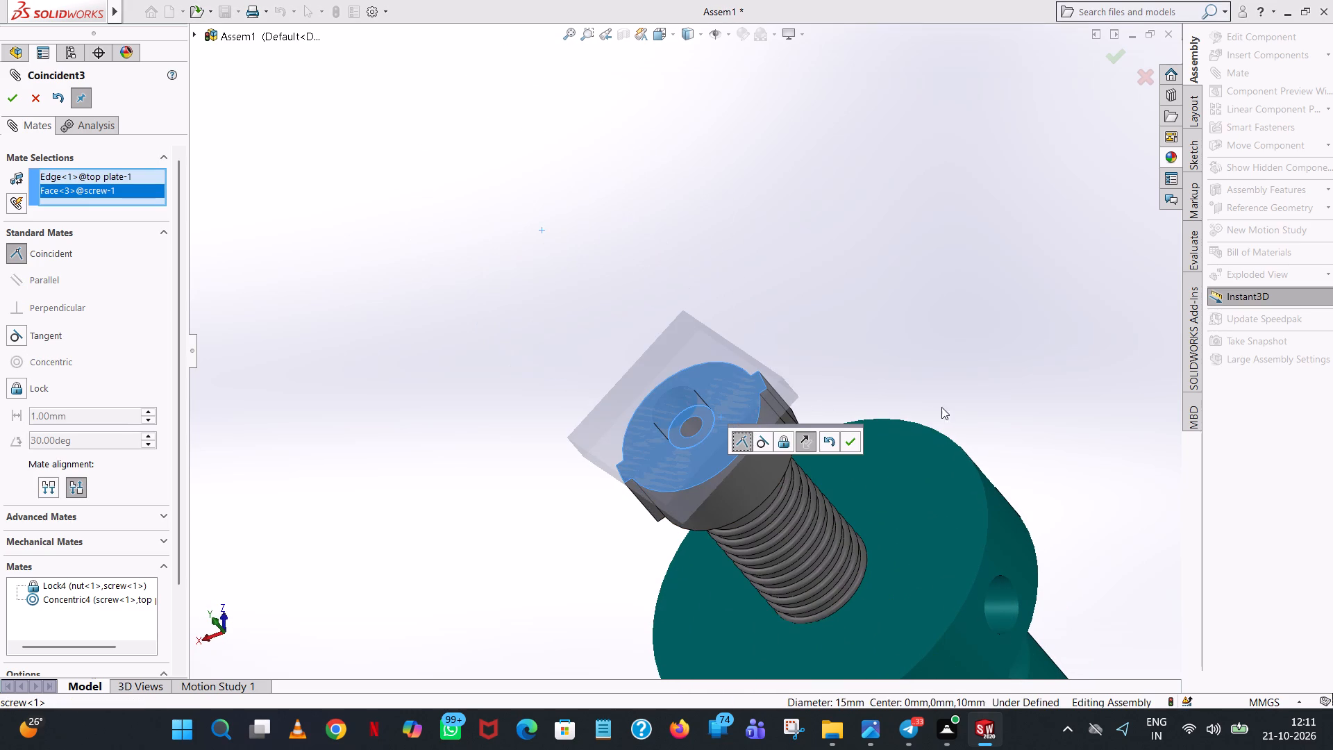
left_click(847, 438)
Test the screw's movement under the top plate, check the alignment from above, and close the Mate command.
middle_click_drag(920, 462, 991, 451)
scroll(991, 453, "up", 6)
middle_click_drag(920, 472, 912, 524)
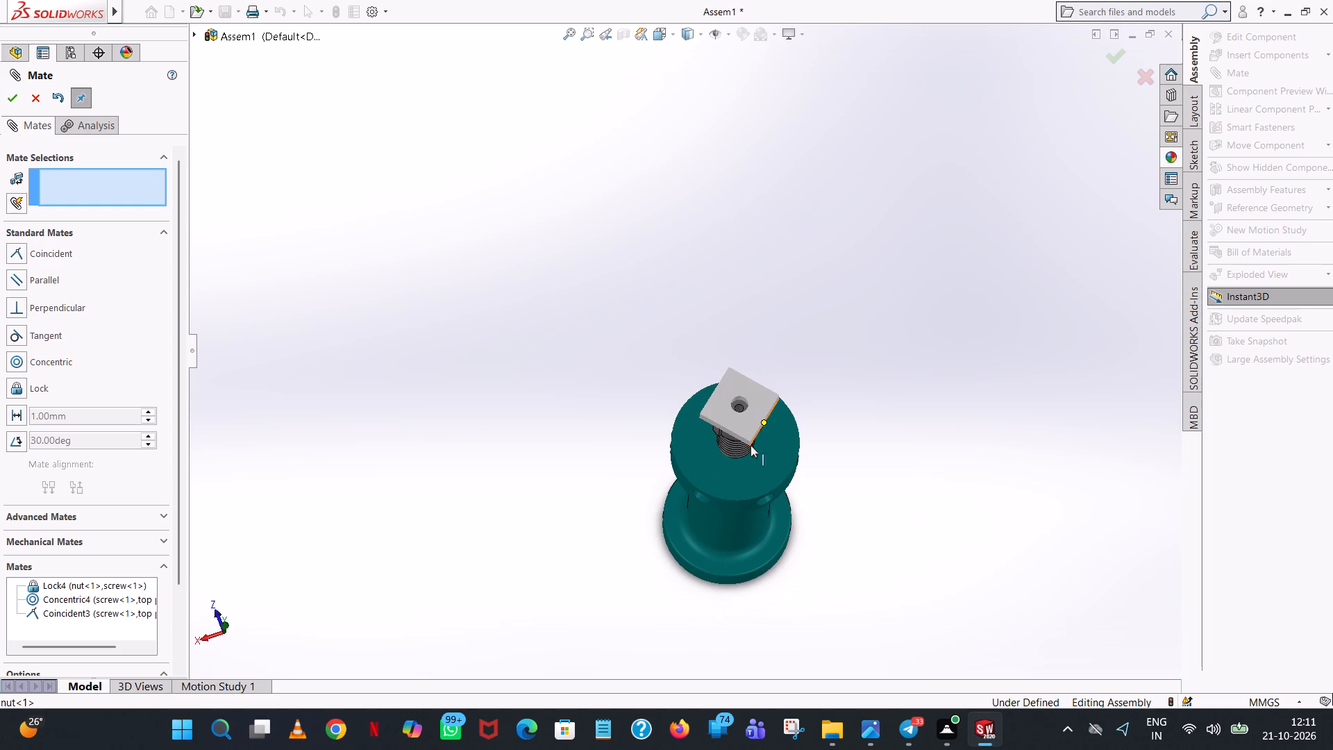
left_click_drag(741, 450, 685, 435)
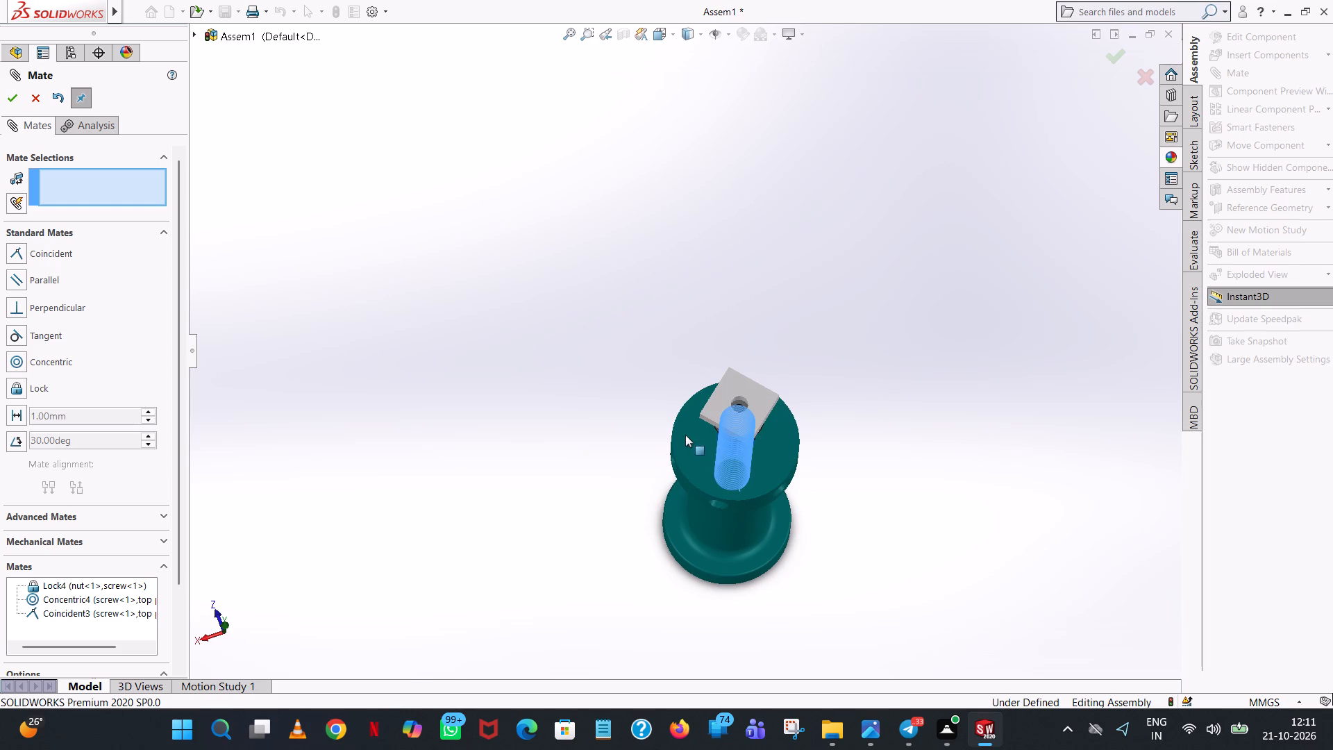
left_click_drag(685, 435, 753, 464)
middle_click_drag(811, 526, 816, 592)
scroll(813, 529, "up", 1)
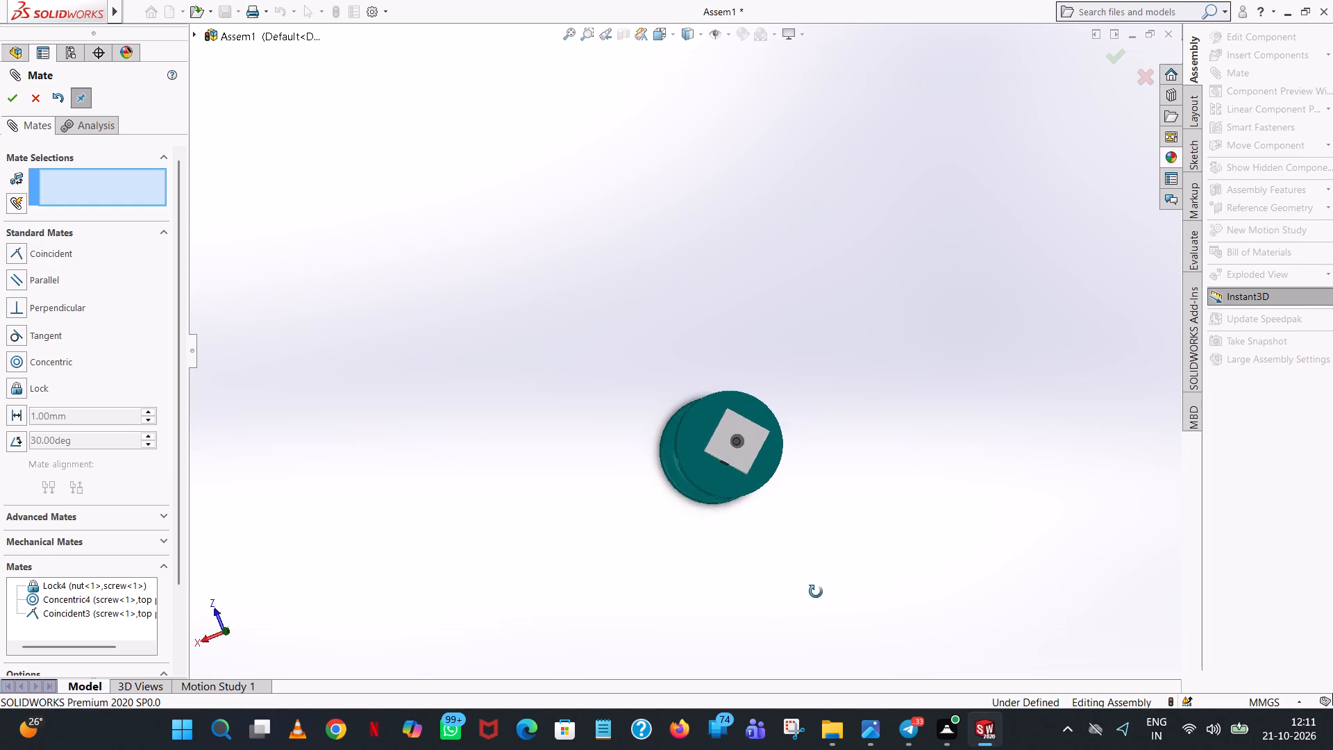
middle_click_drag(816, 592, 809, 598)
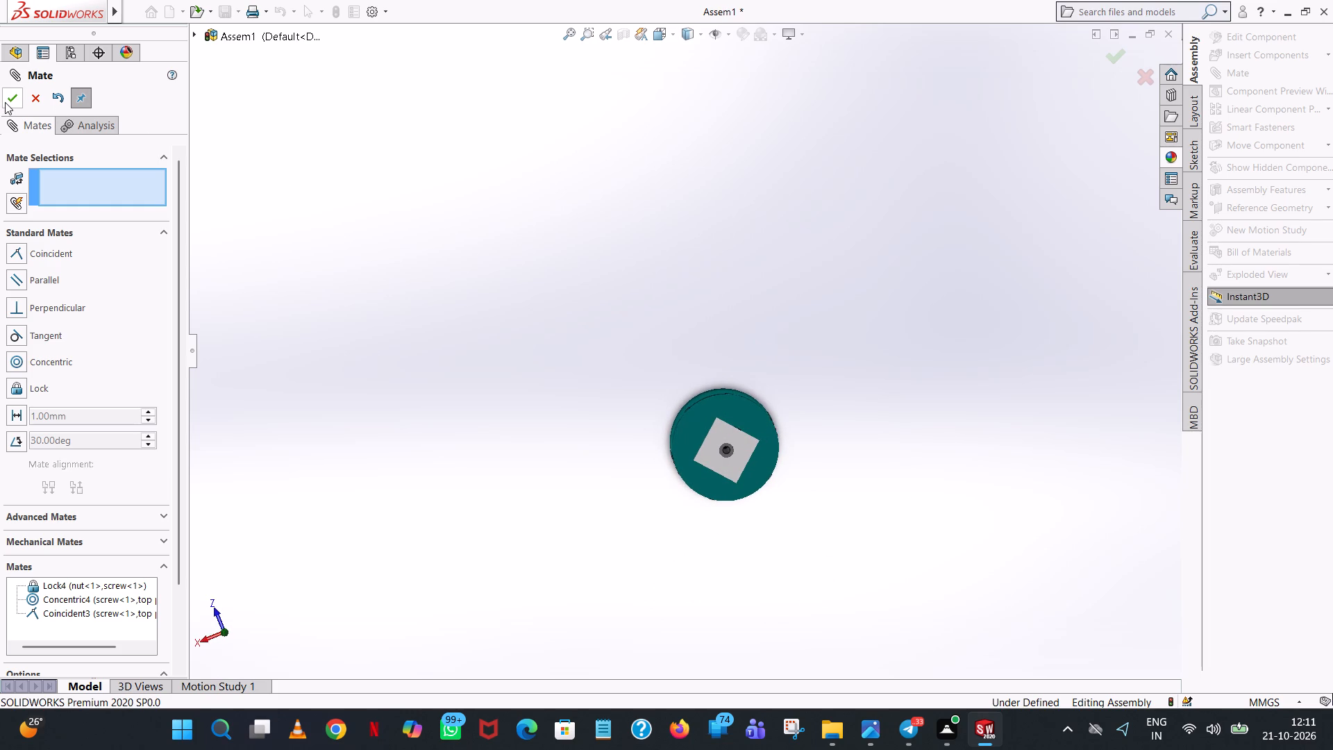
left_click(5, 101)
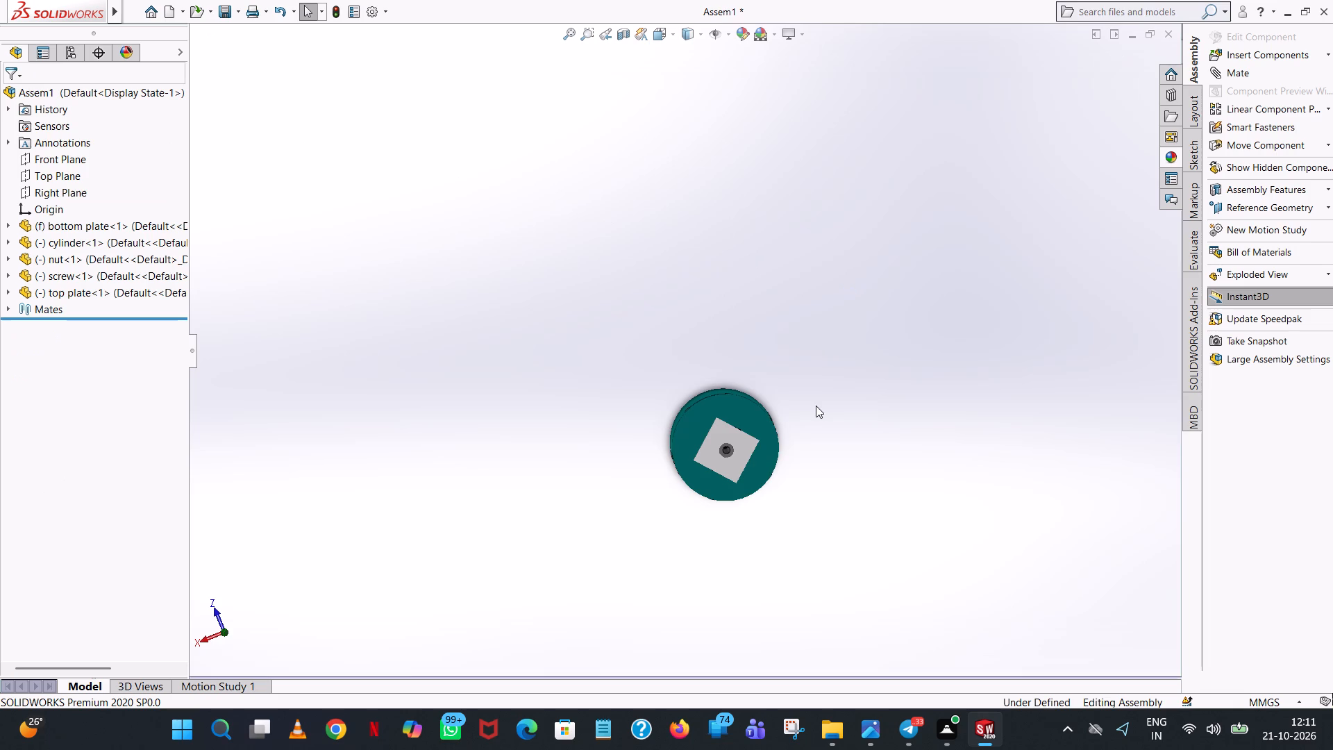
Examine the assembled jack from the side, from below and from above.
left_click(816, 406)
middle_click_drag(826, 434, 859, 123)
scroll(810, 392, "up", 2)
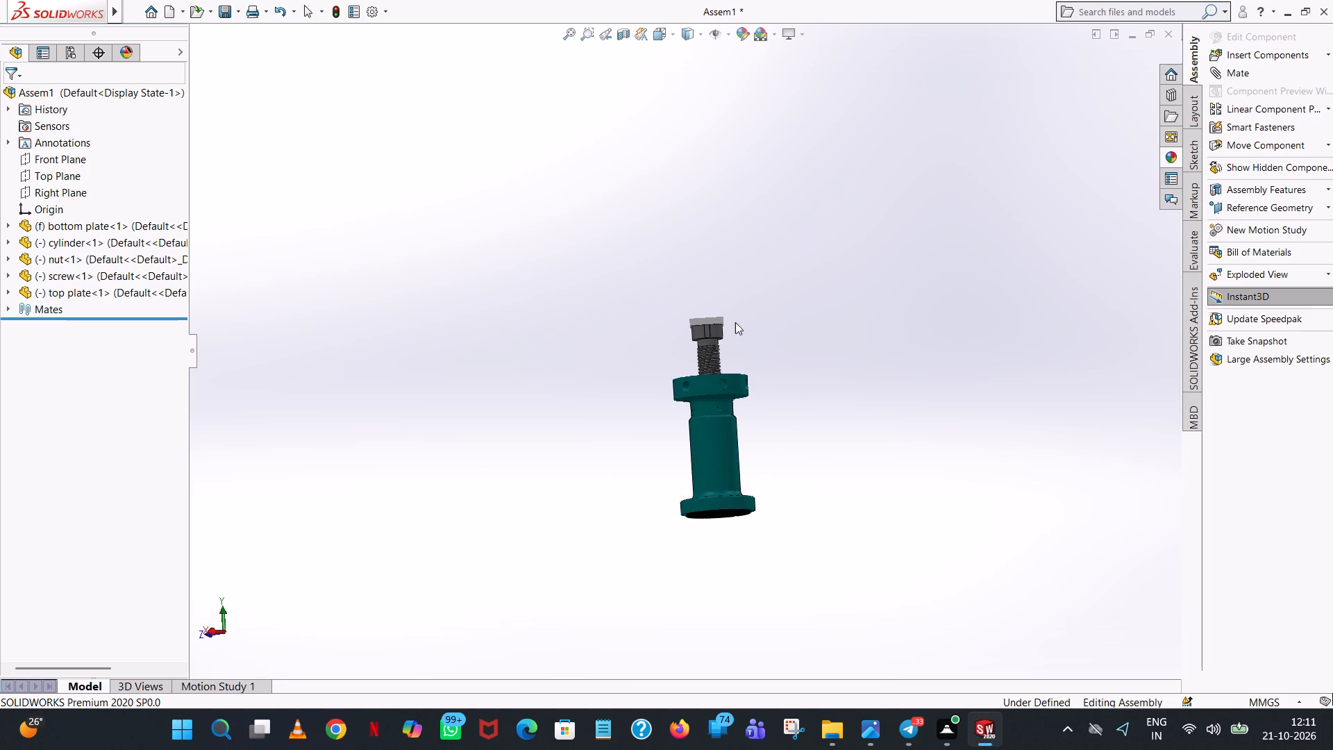
scroll(735, 337, "down", 7)
scroll(678, 476, "up", 5)
left_click(797, 331)
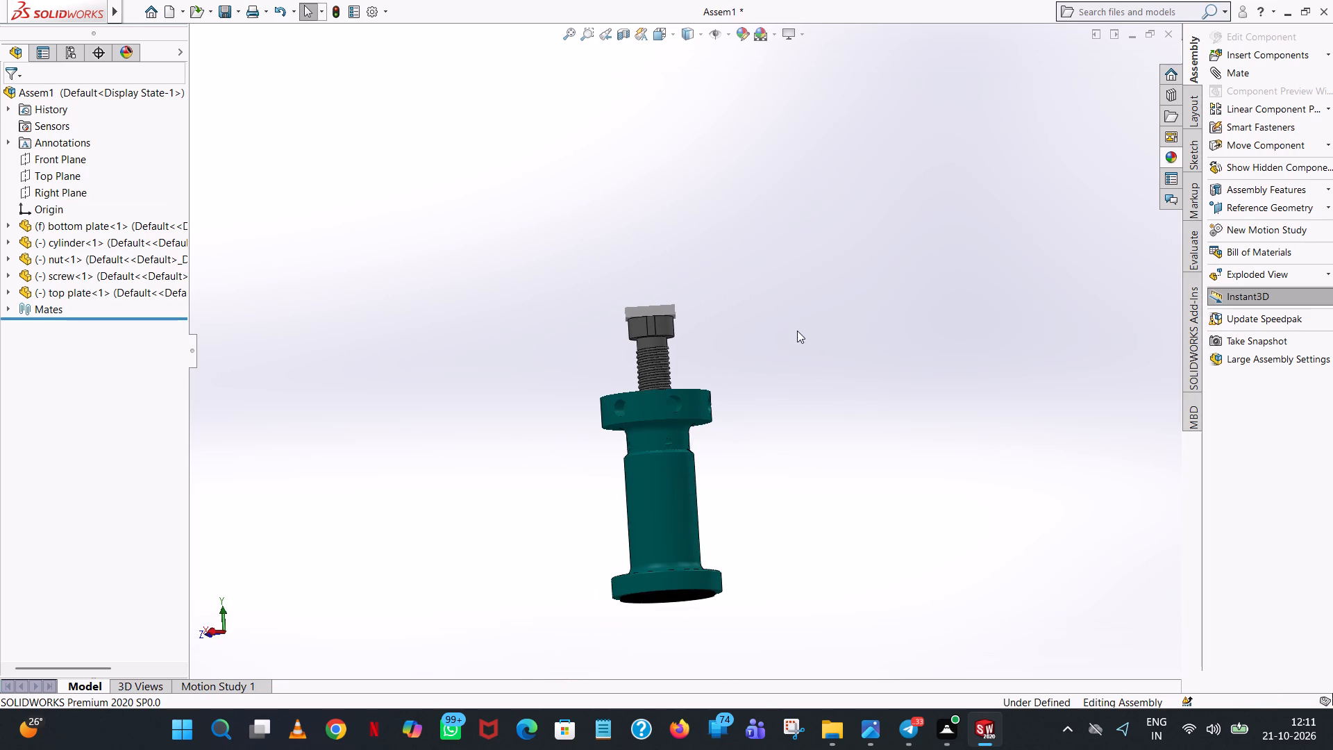
middle_click_drag(769, 387, 1072, 302)
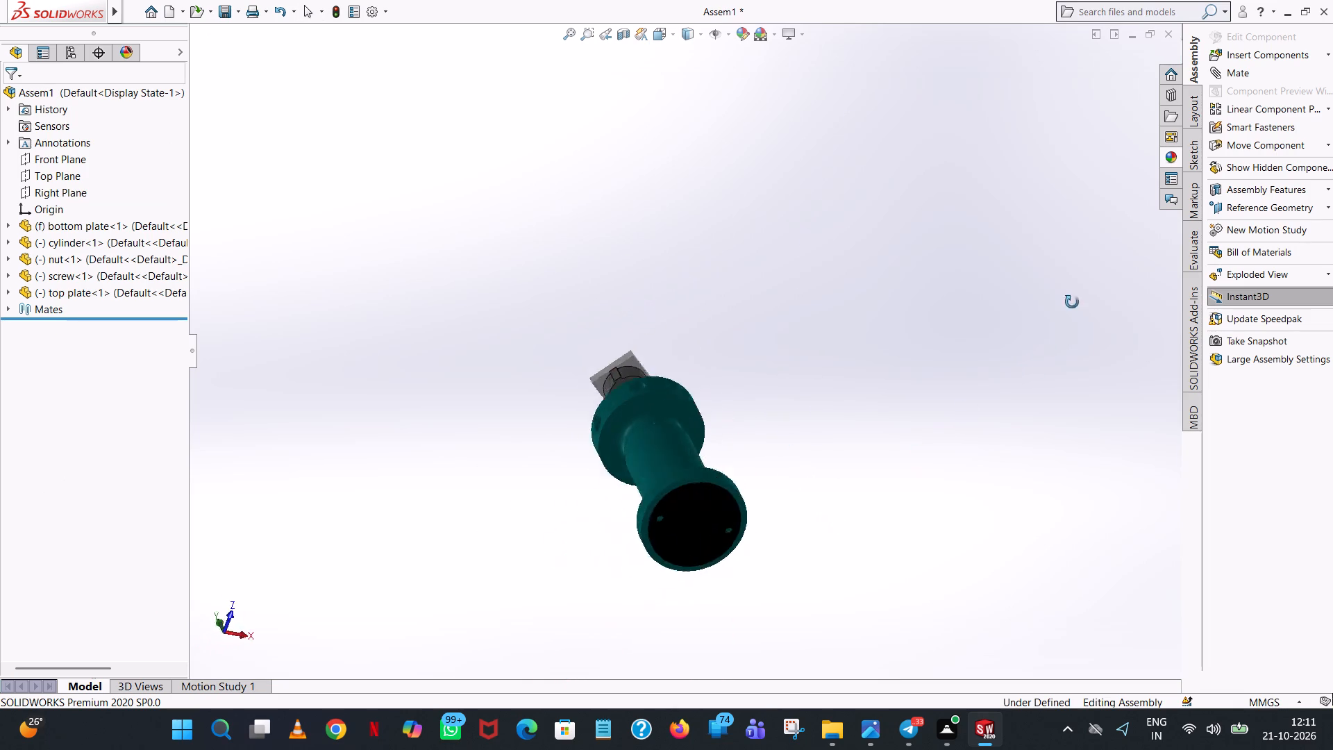
middle_click_drag(1072, 302, 1023, 589)
scroll(1023, 589, "up", 1)
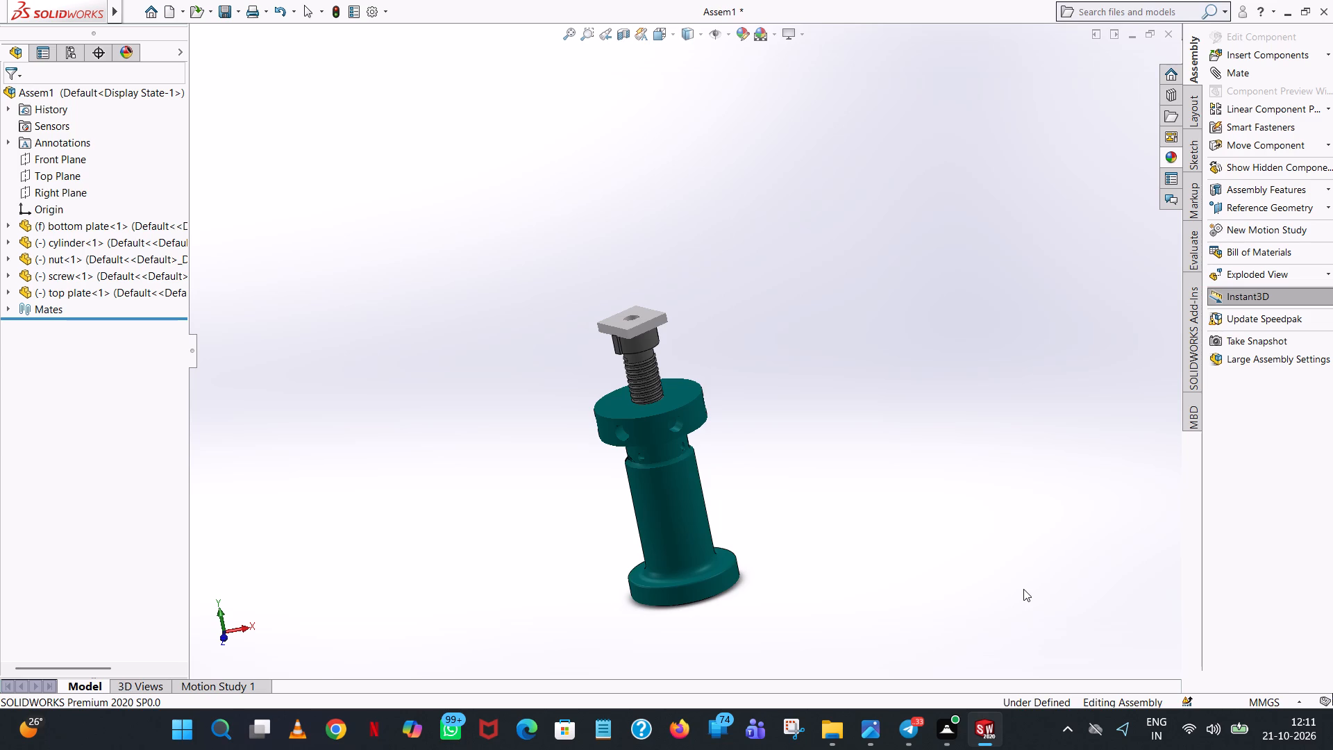
left_click(1025, 587)
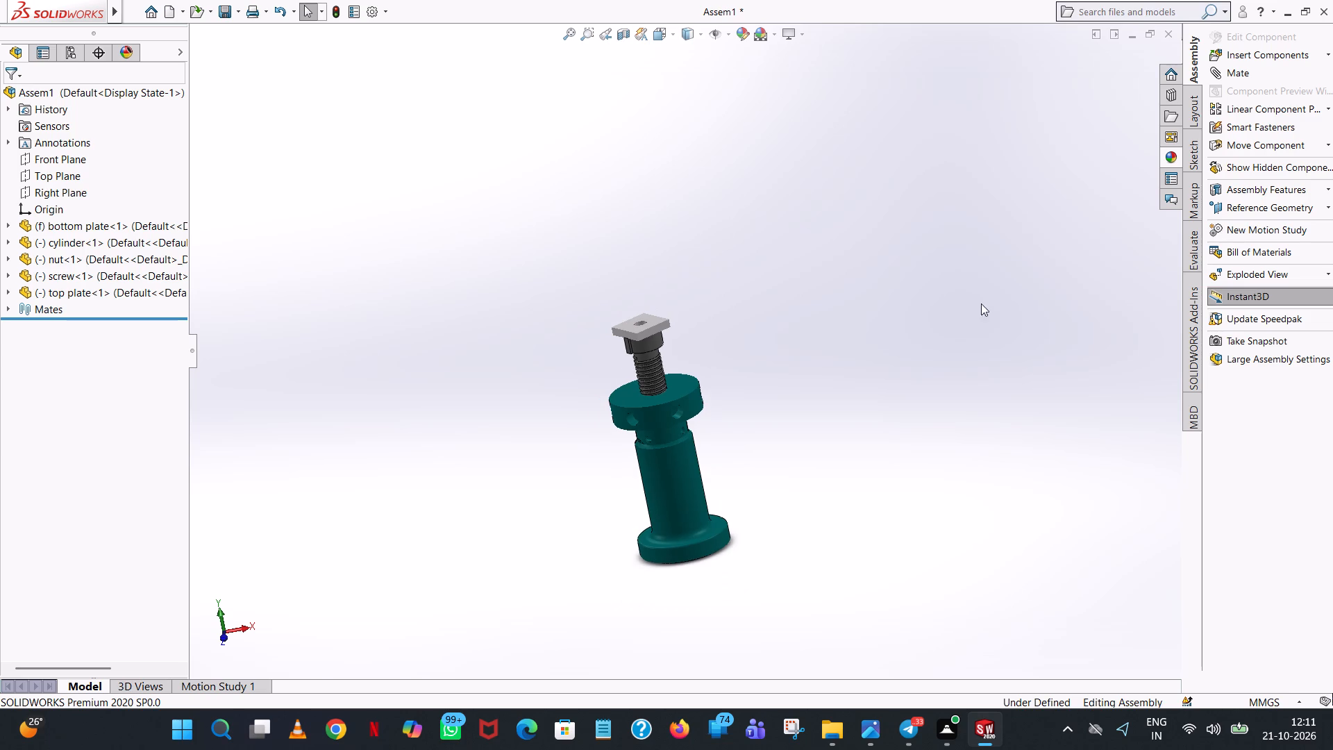
Test the jack's motion by moving the screw thread, the nut and the screw head.
left_click_drag(647, 376, 691, 501)
left_click_drag(695, 400, 265, 514)
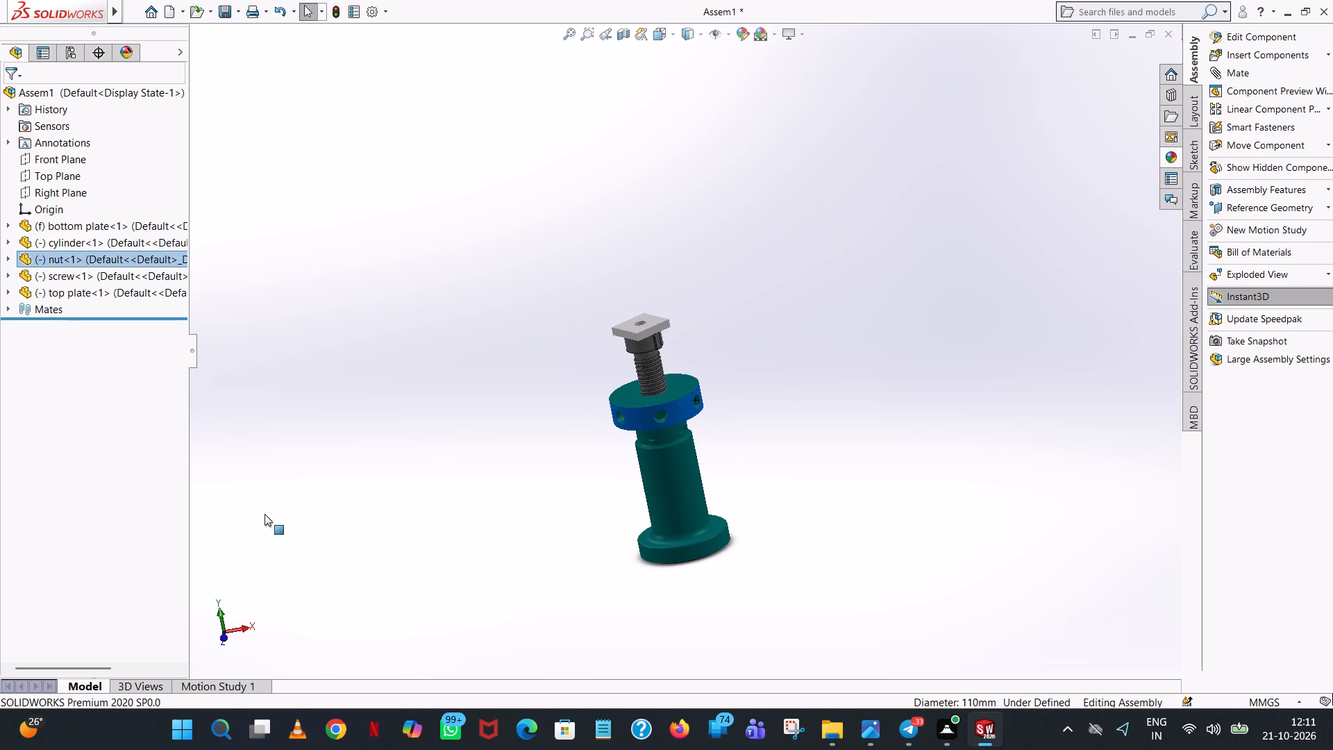
left_click_drag(265, 514, 1221, 165)
left_click(756, 211)
middle_click_drag(685, 370, 739, 353)
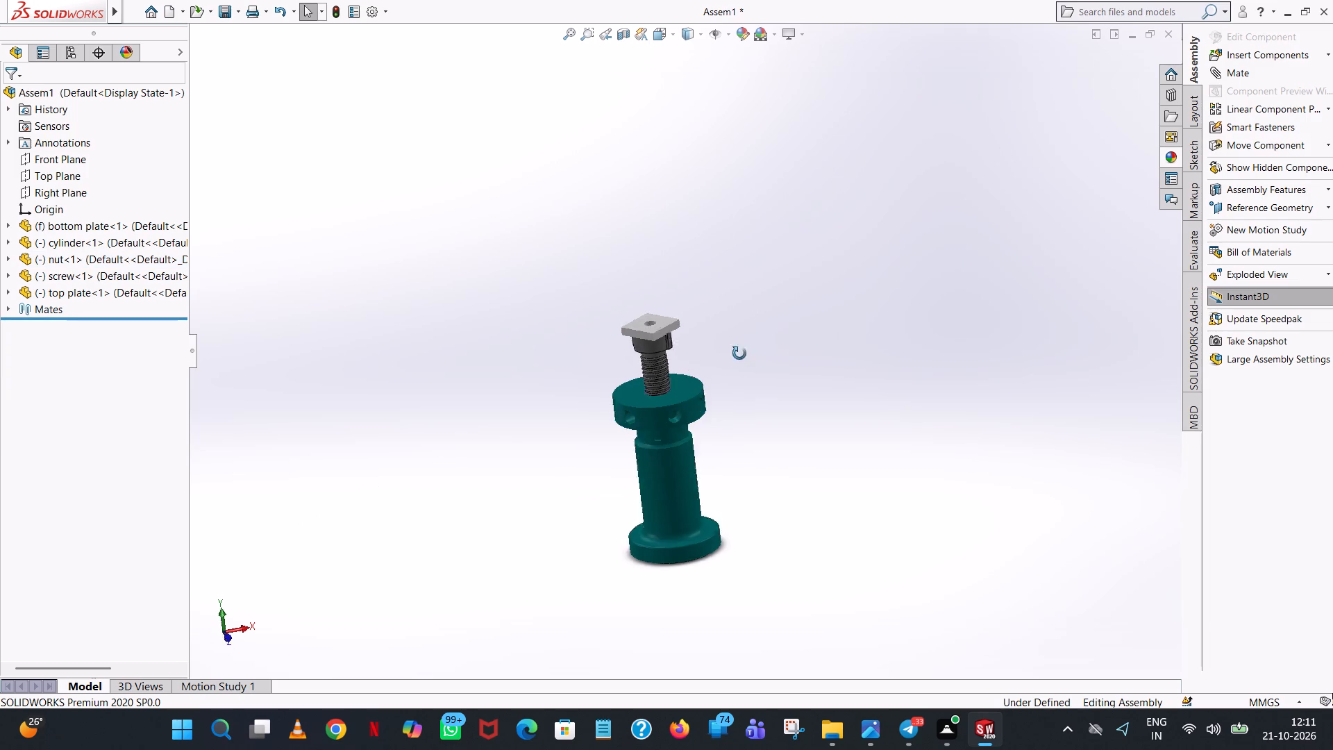
middle_click_drag(739, 353, 871, 225)
scroll(661, 437, "down", 5)
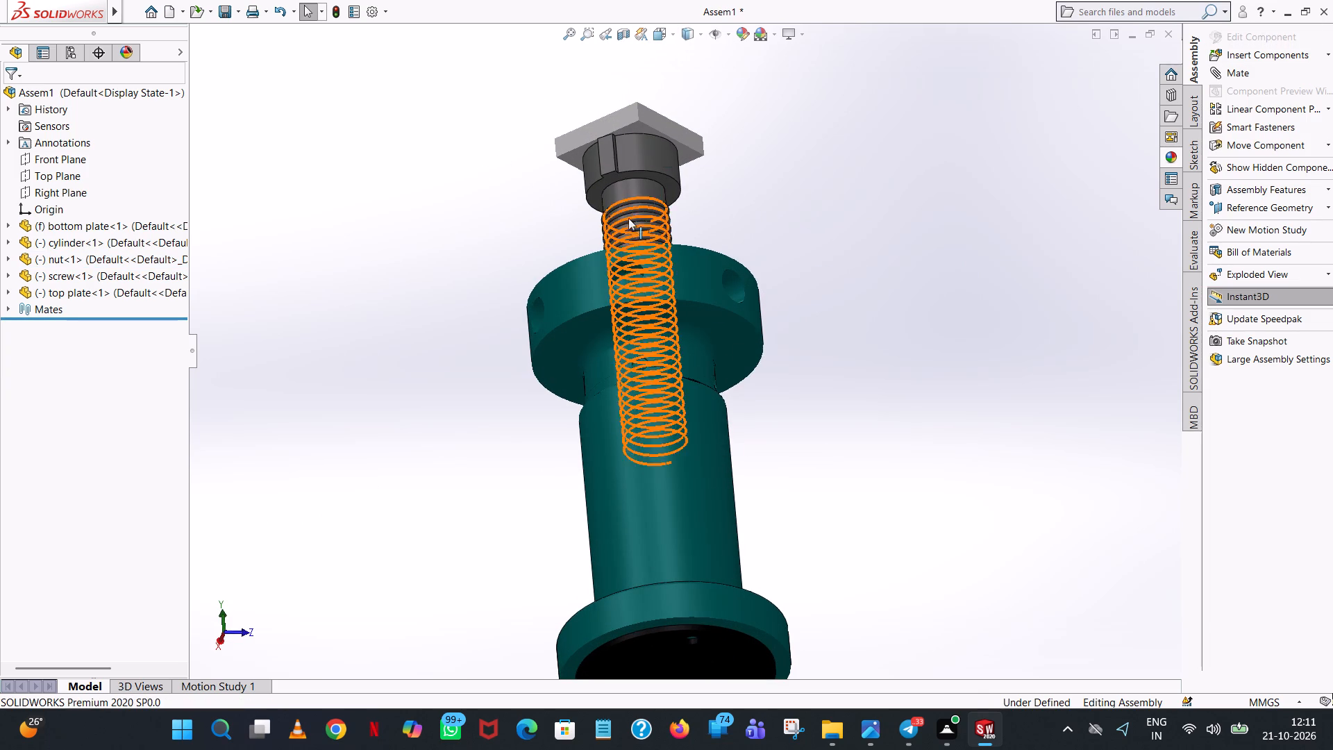
left_click_drag(648, 147, 105, 299)
left_click(836, 160)
Turn the nut around the cylinder in both directions to check how the screw and top plate follow.
scroll(818, 165, "up", 1)
middle_click_drag(818, 165, 798, 351)
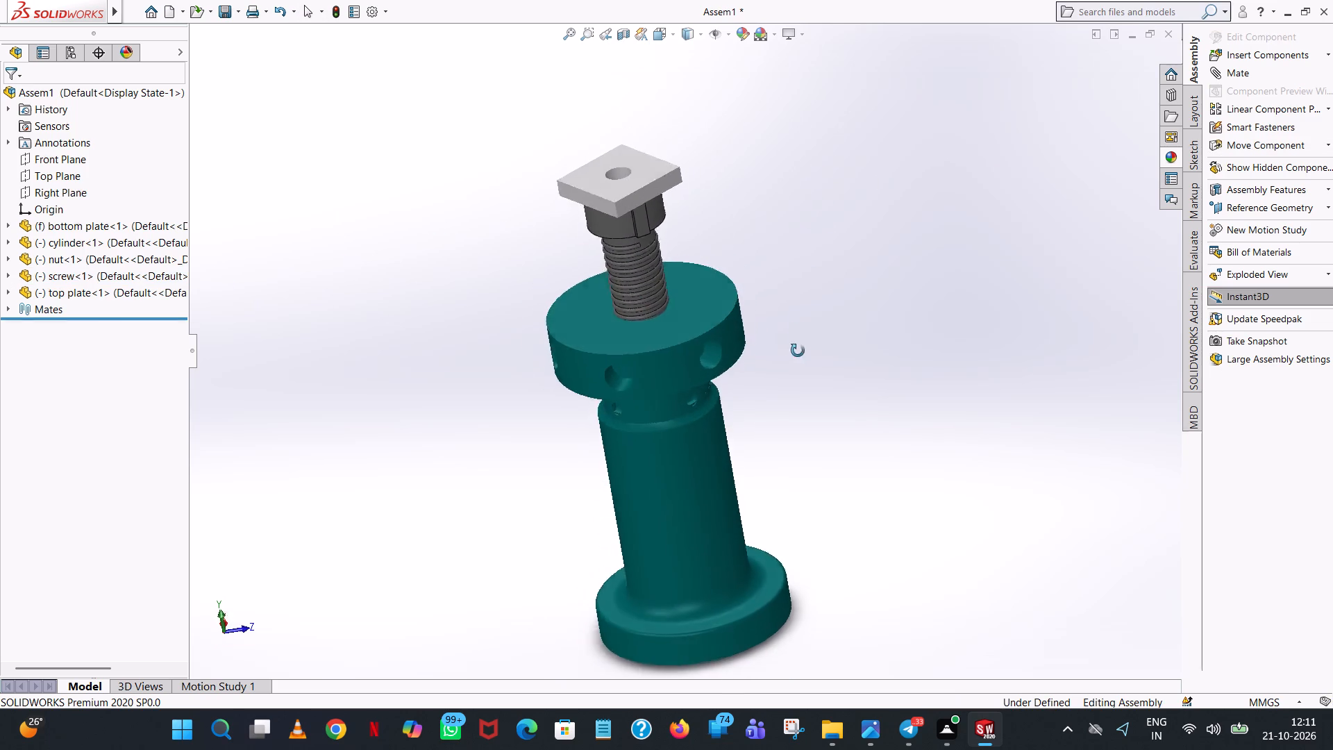
middle_click_drag(798, 351, 777, 368)
scroll(764, 345, "down", 1)
left_click_drag(694, 355, 815, 197)
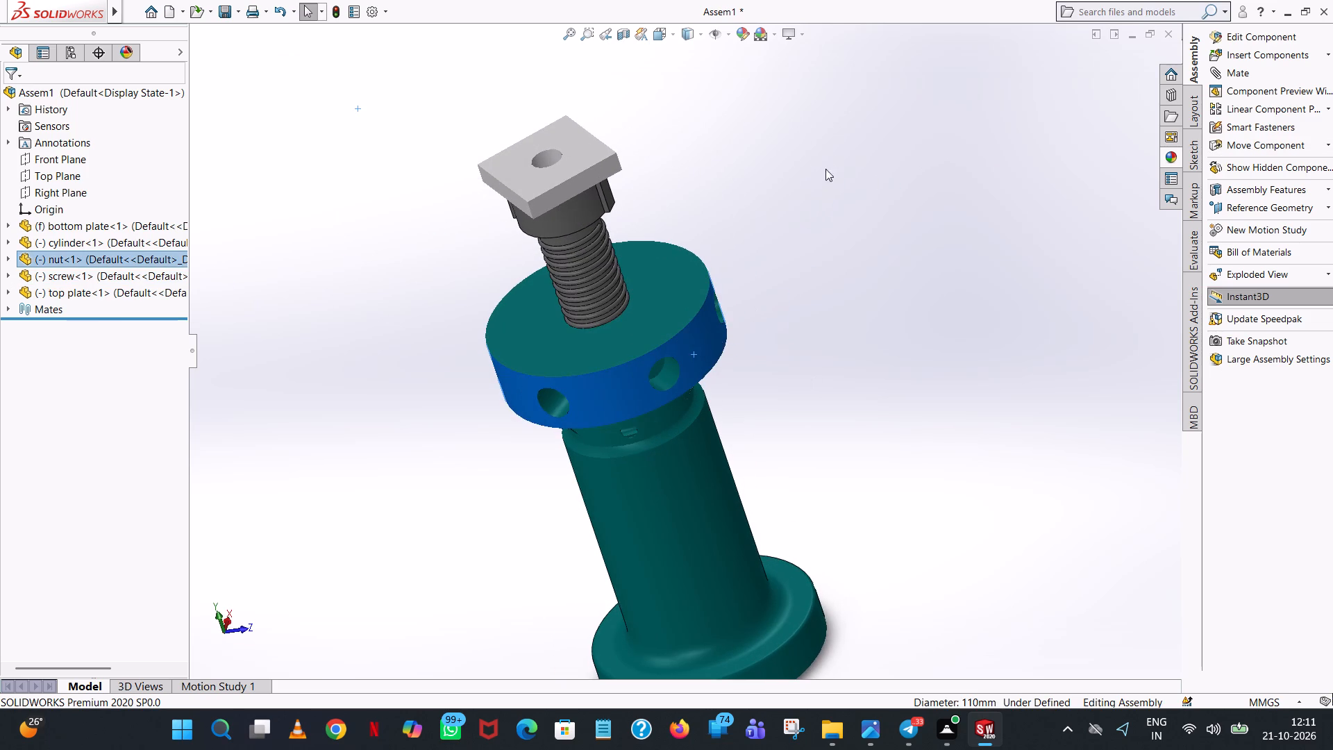
left_click_drag(682, 346, 220, 454)
left_click(816, 201)
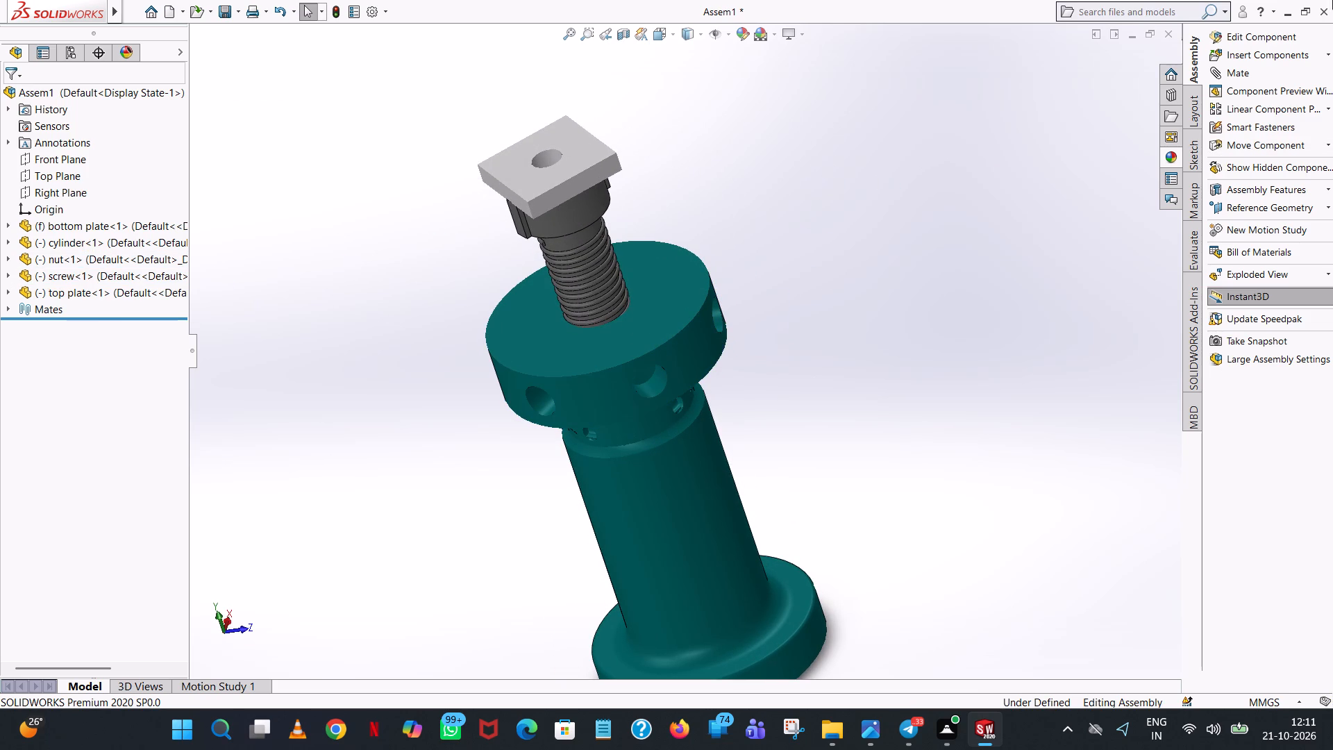
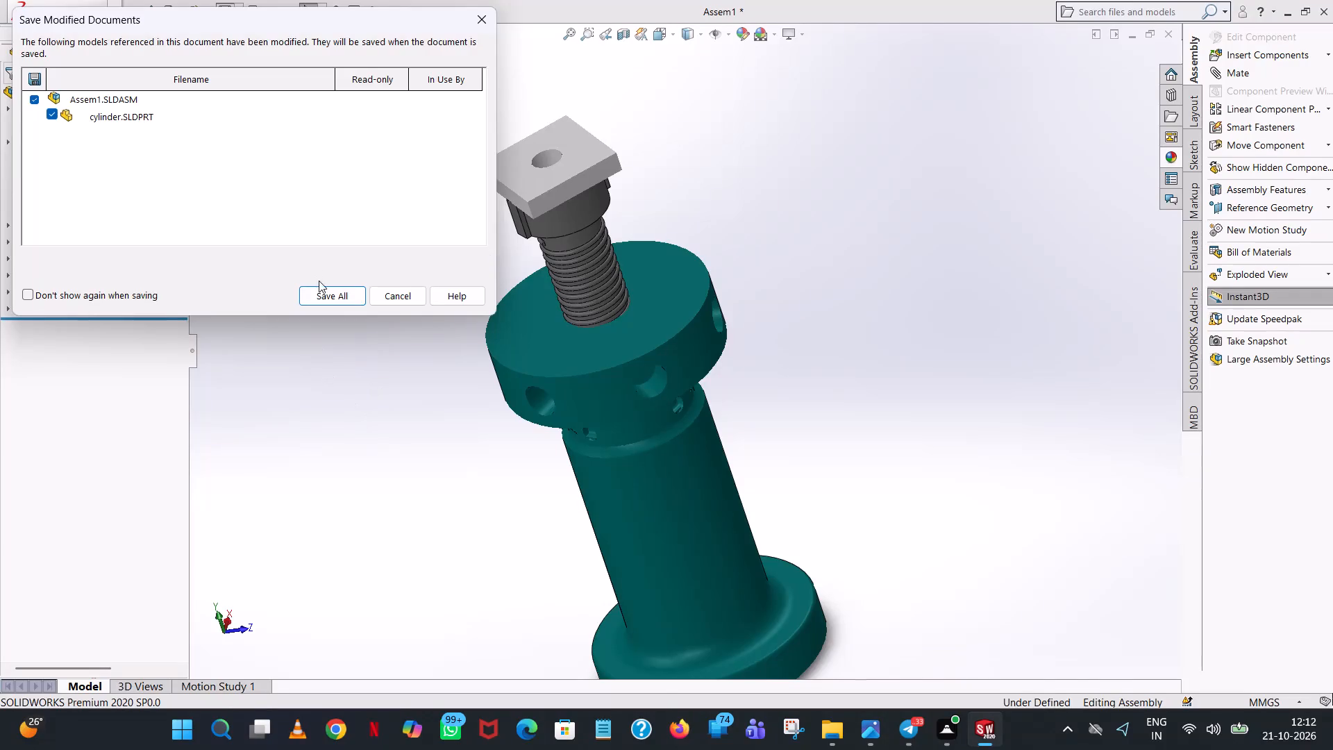
Rebuild and save the assembly together with the modified cylinder part, as Assem1 in the MANUAL JACK folder.
left_click(332, 294)
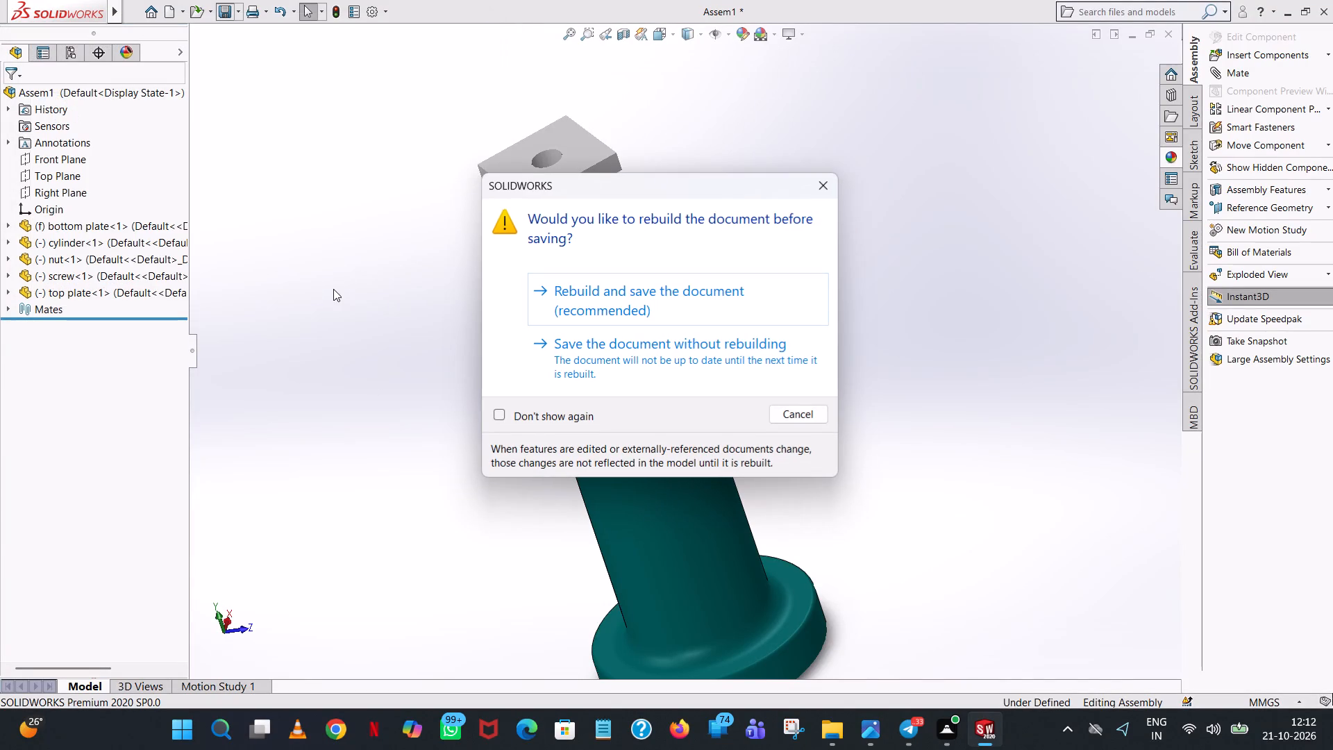
left_click(621, 294)
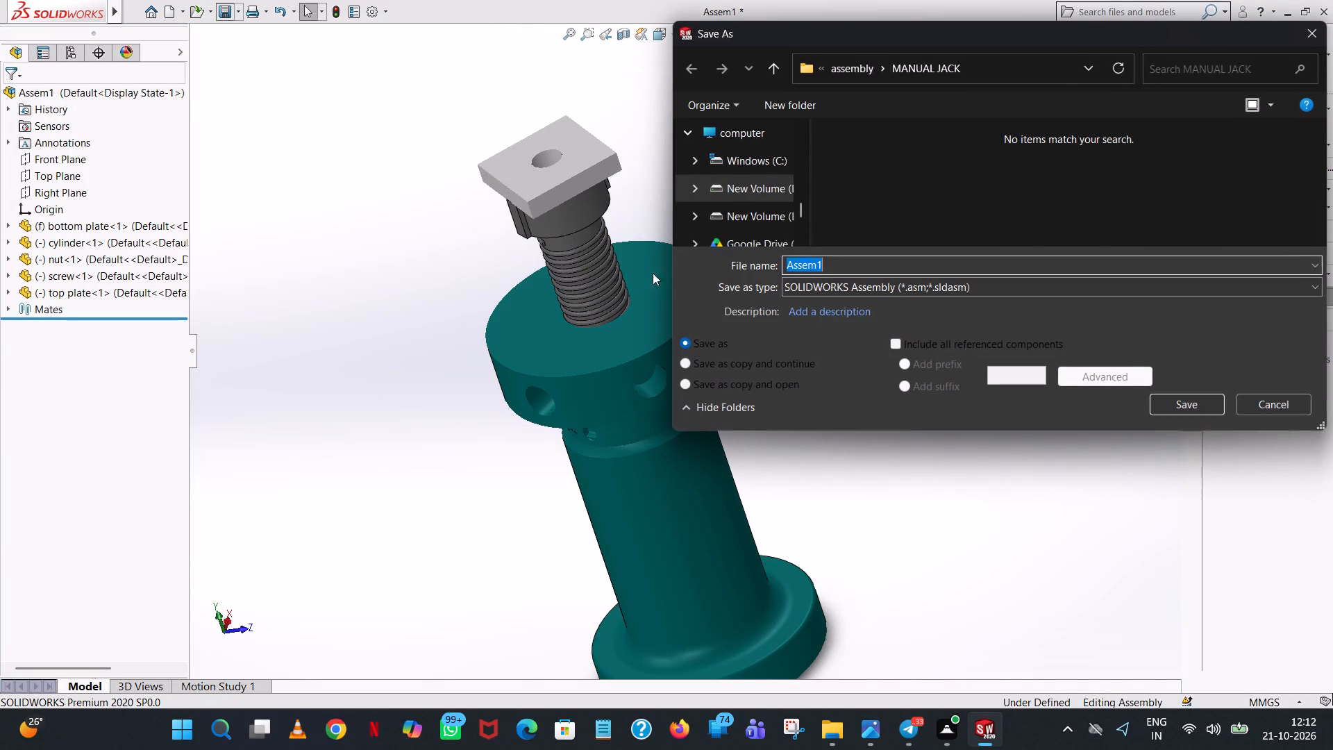
left_click(1208, 408)
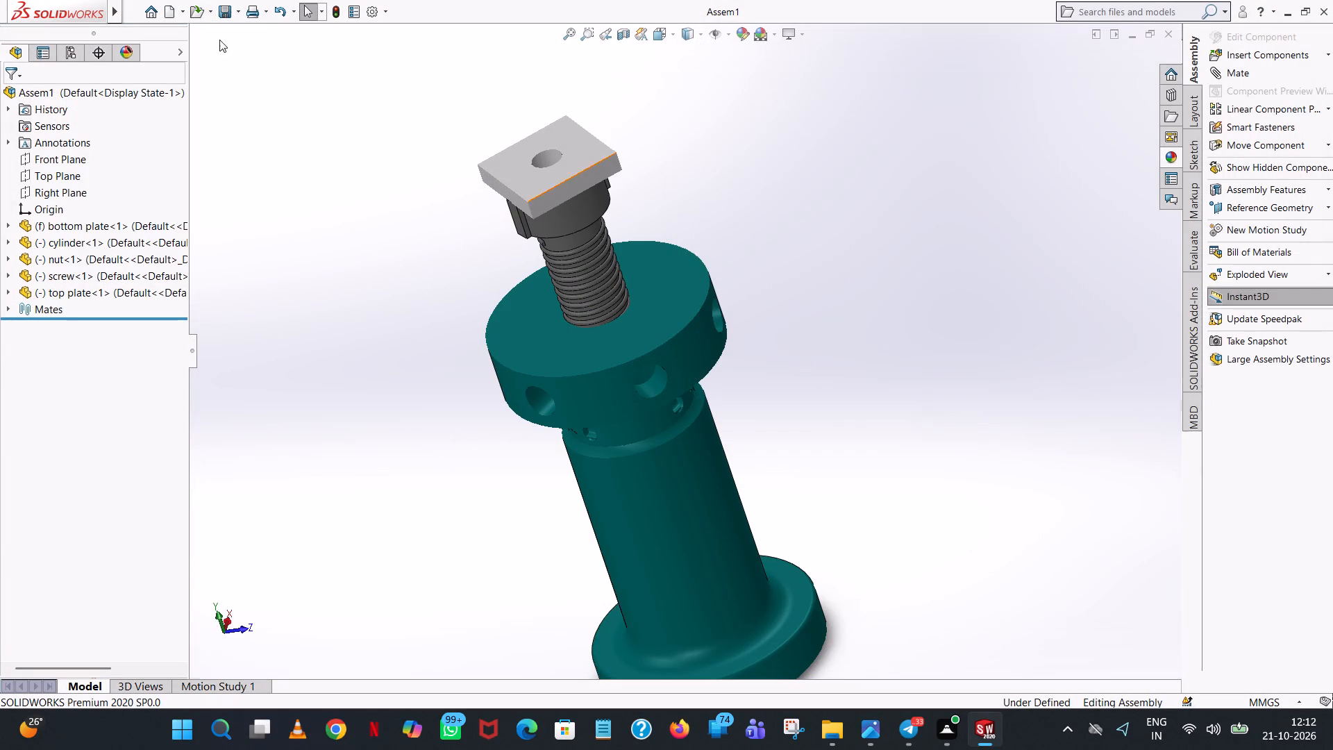
Save a PDF copy of the assembly as Assem1 in the MANUAL JACK folder.
left_click(240, 13)
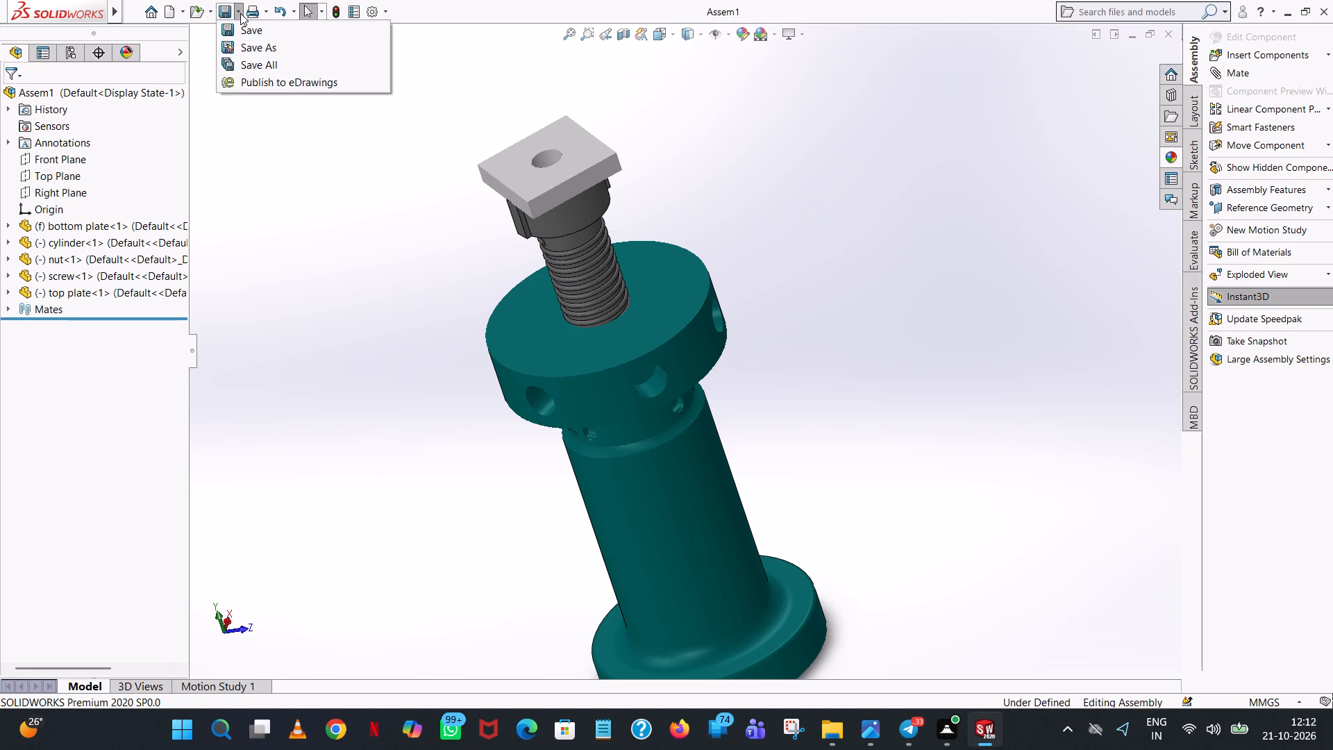
left_click(242, 50)
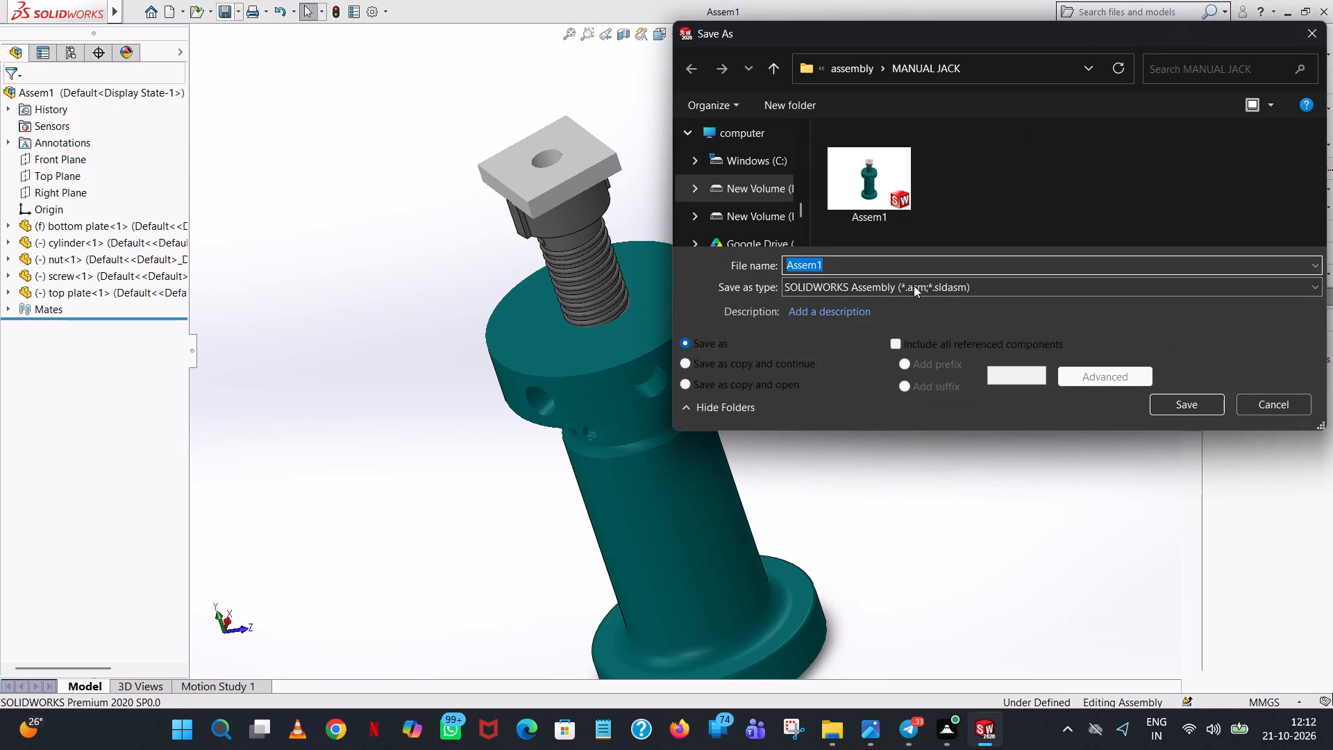
left_click(915, 290)
left_click(950, 431)
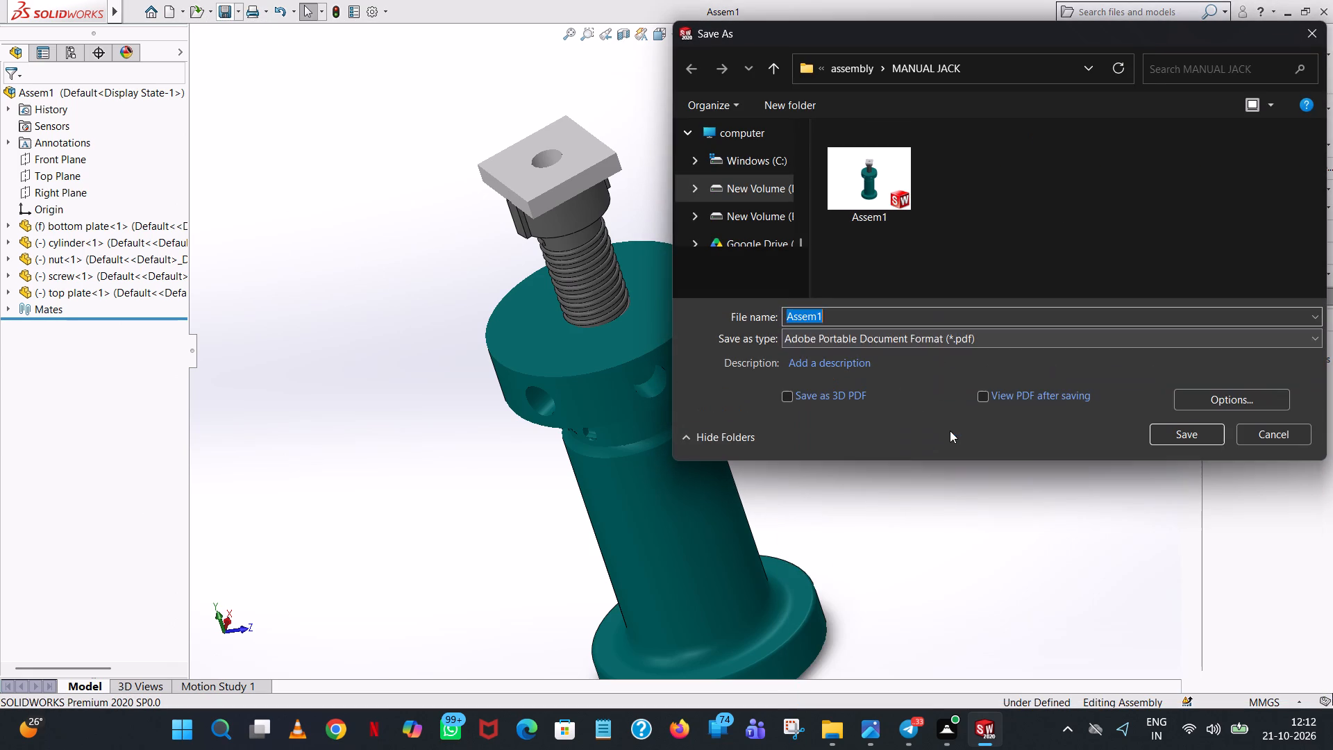
left_click(1193, 437)
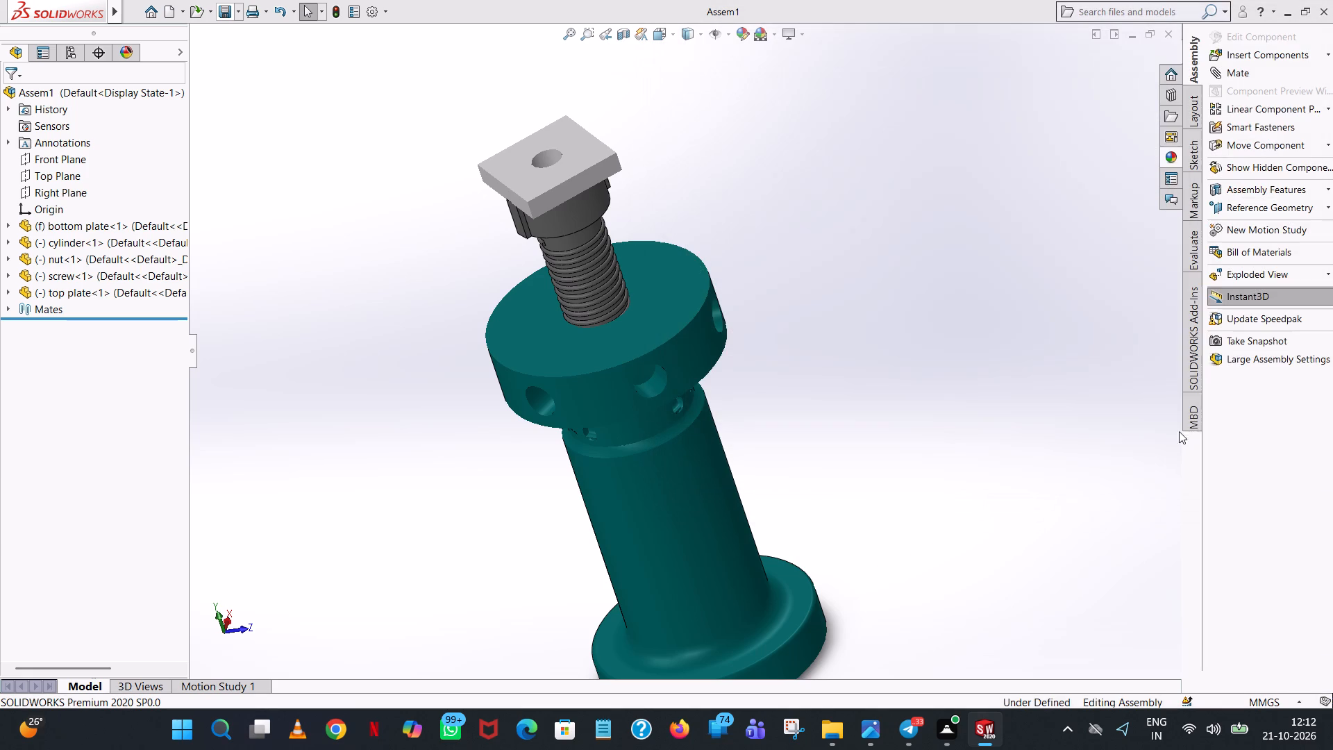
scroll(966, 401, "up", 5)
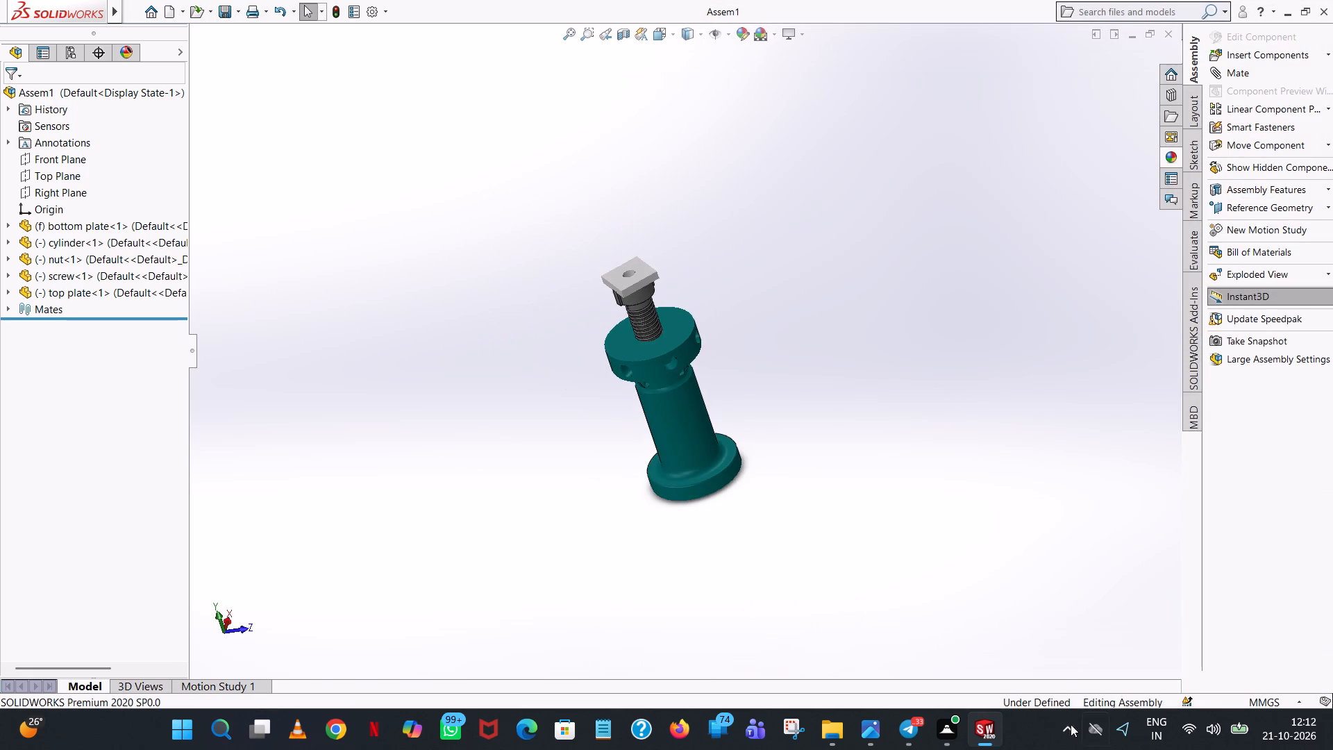